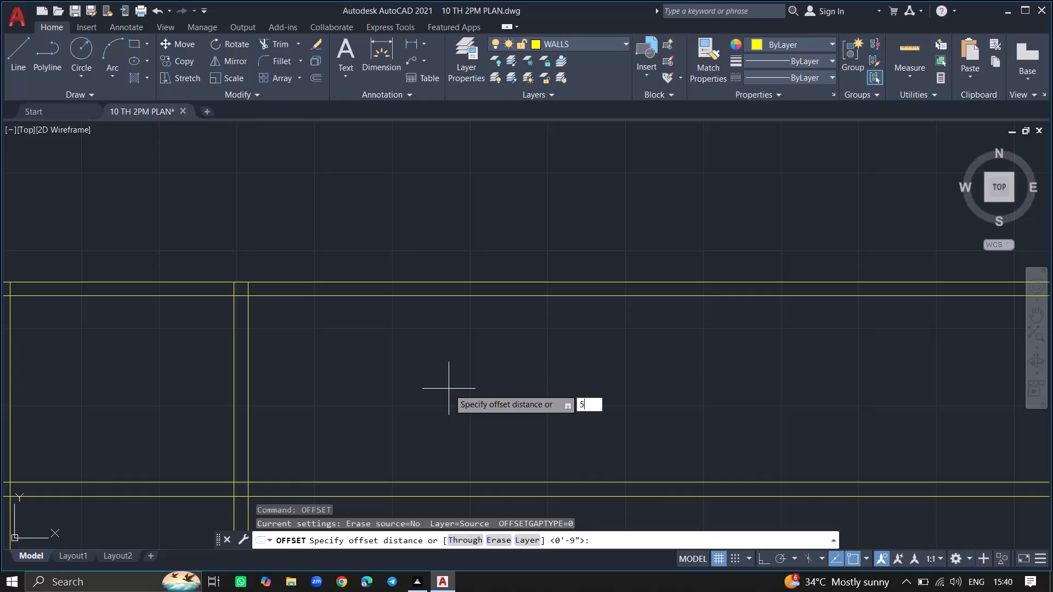
Offset the right face of the interior vertical wall 5' to the right to mark the next room's width.
key(Return)
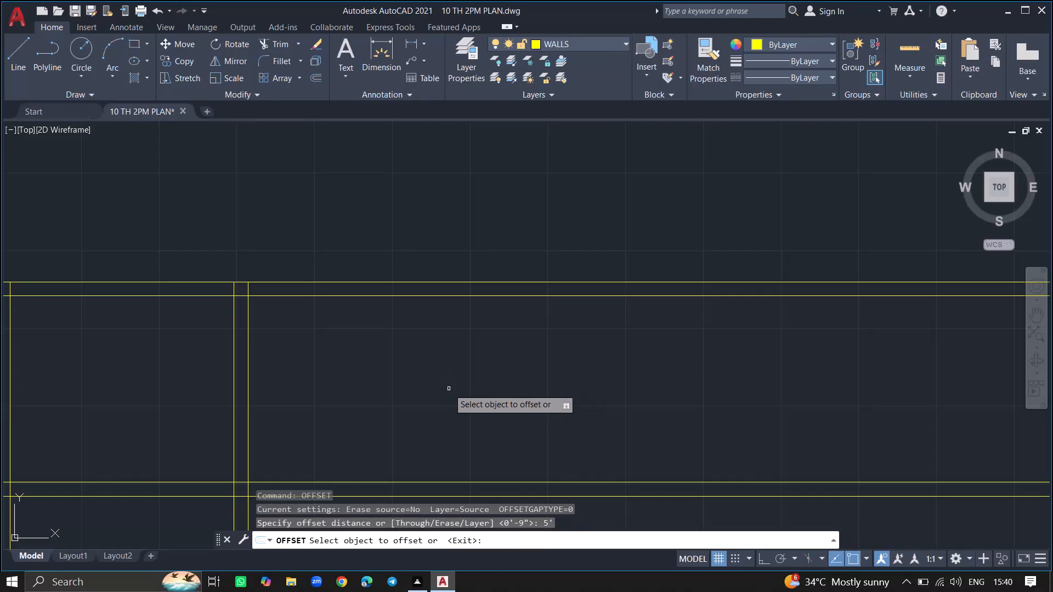
click(248, 394)
click(315, 411)
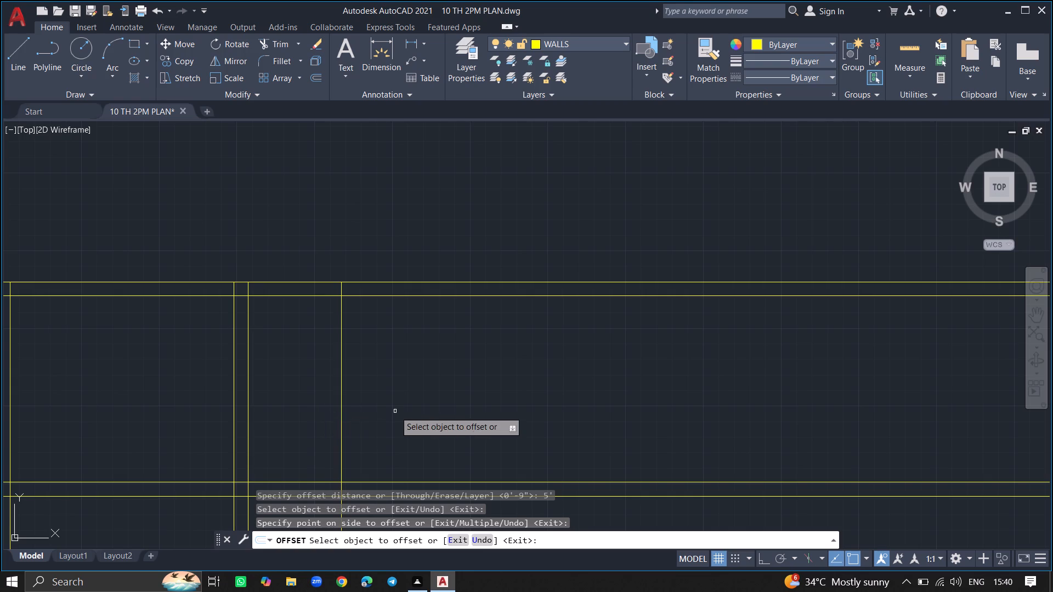
key(Return)
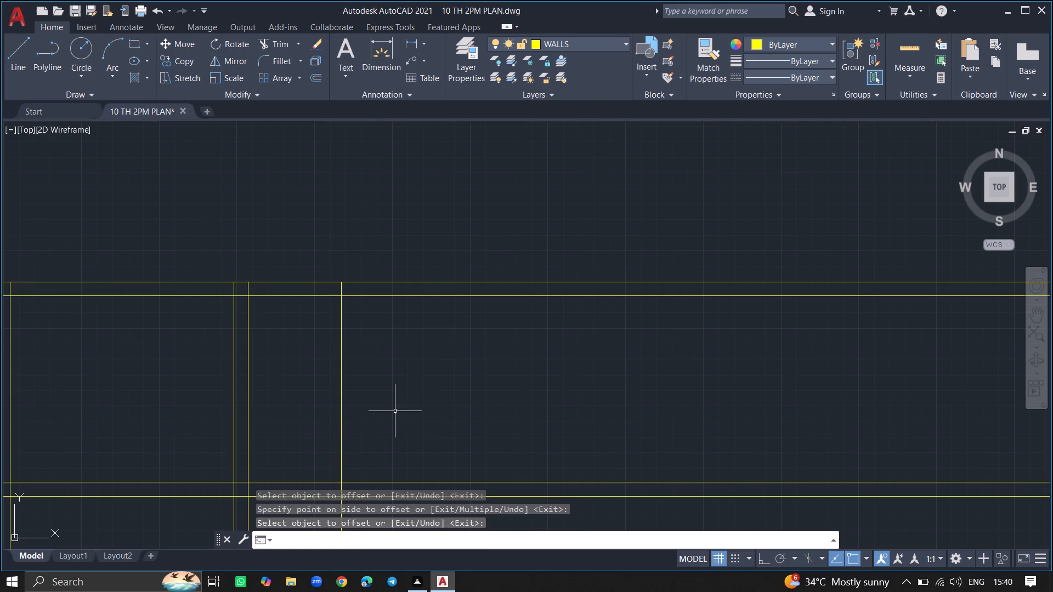
Offset the newly created vertical line 9" to the right to give the second interior wall its thickness.
key(o)
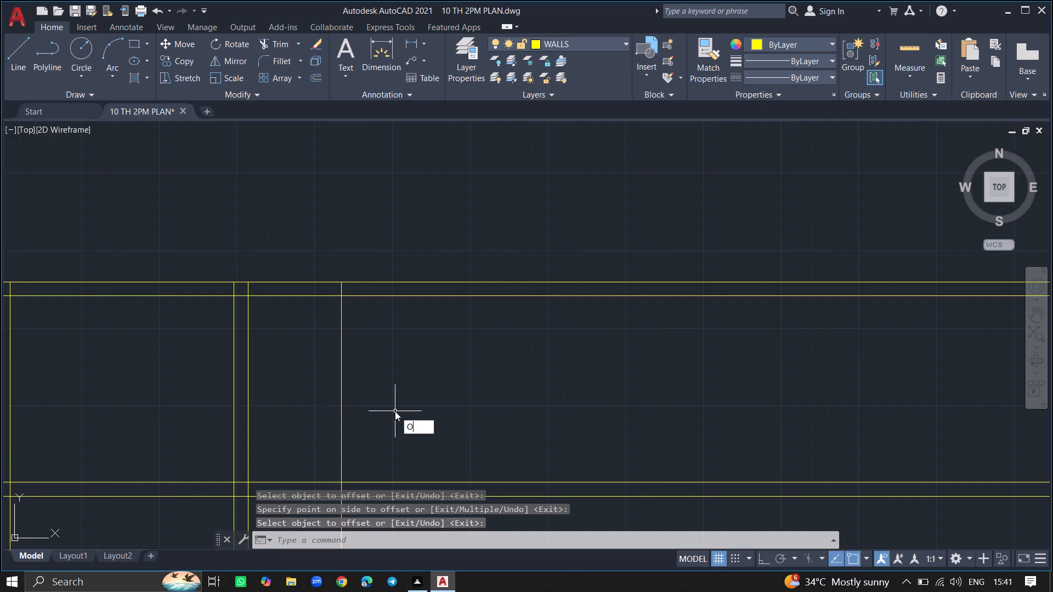
text(FF)
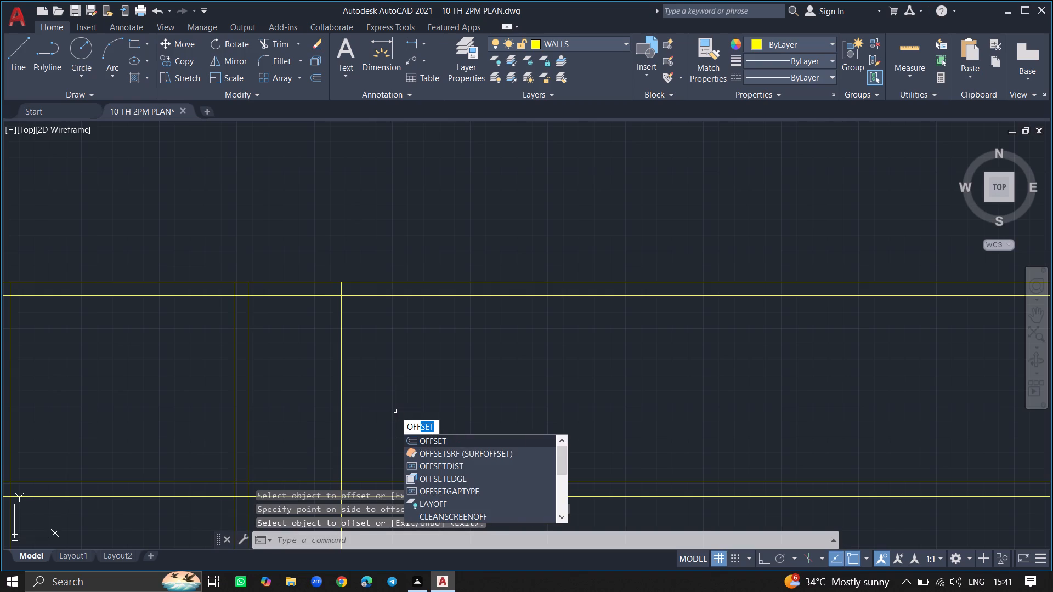
click(422, 441)
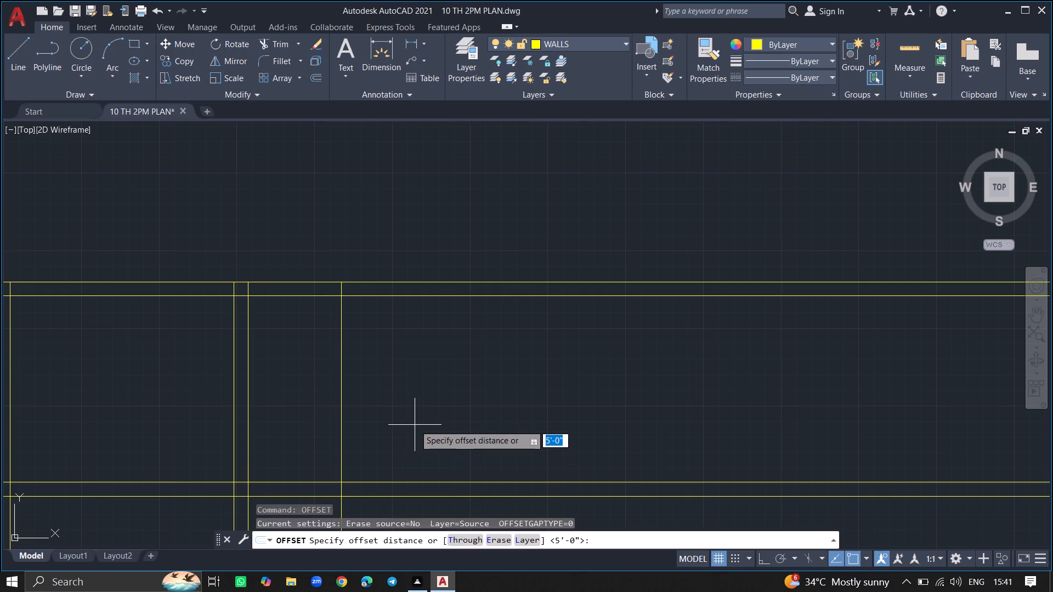
text(9")
key(Return)
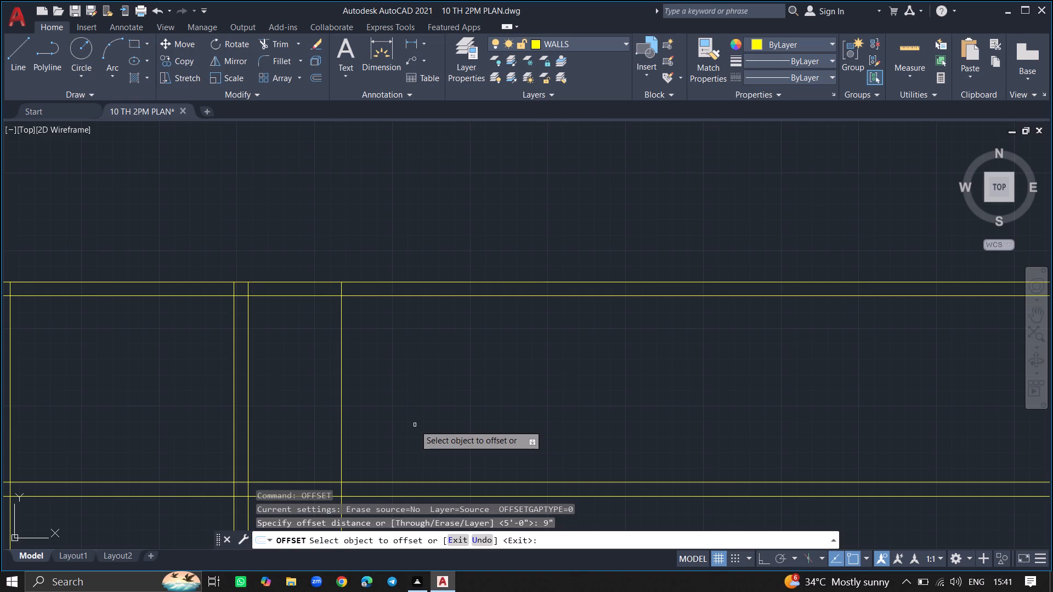
click(342, 414)
click(363, 414)
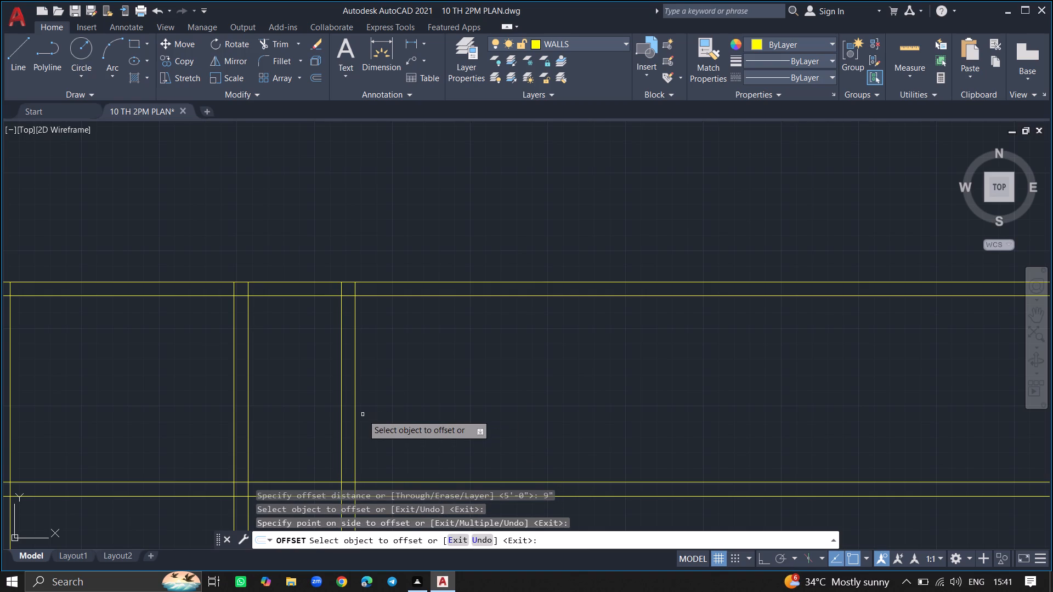
key(Return)
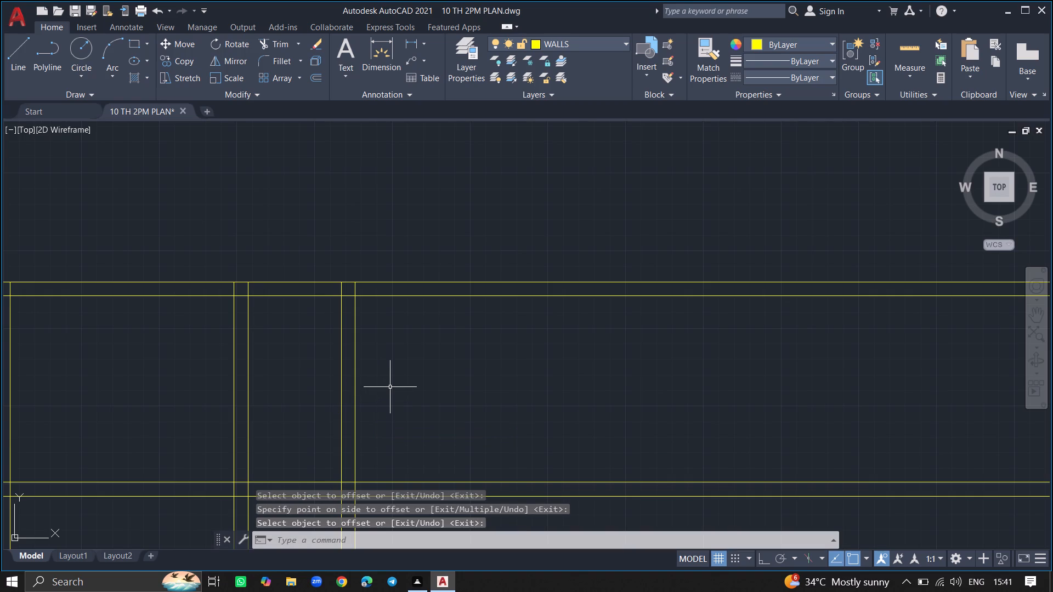
Offset the right face of the second interior vertical wall 10'4" to the right.
ctrl+scroll(390, 386, up, 3)
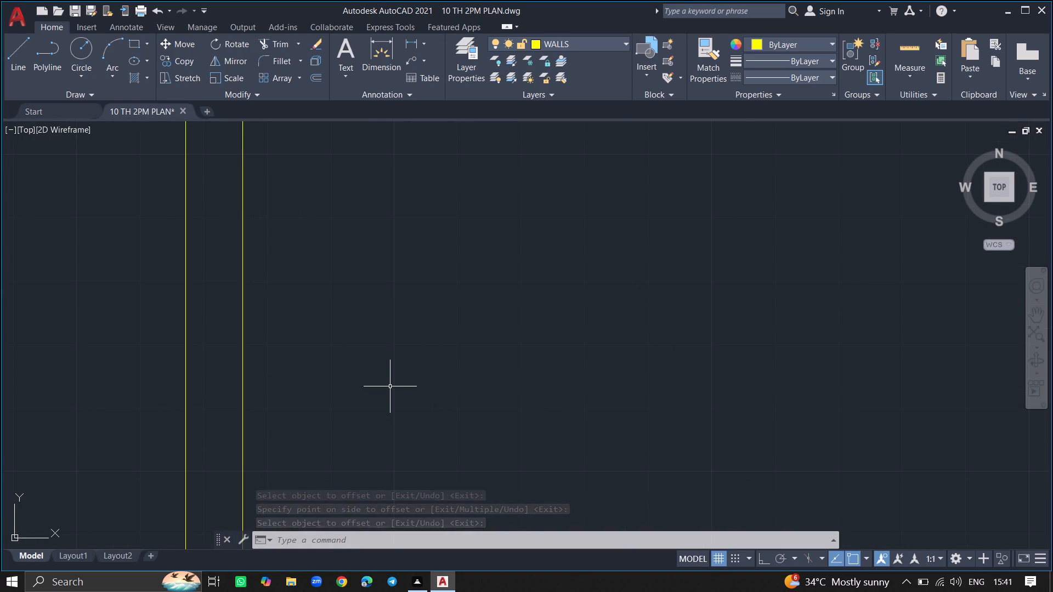
ctrl+scroll(390, 386, down, 2)
key(o)
text(FFSET)
key(Return)
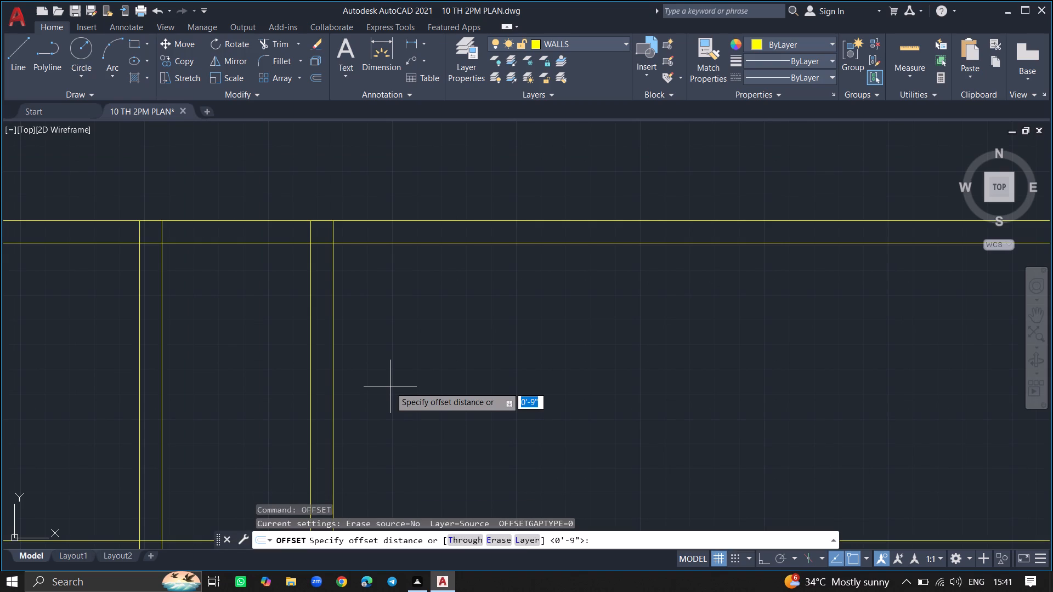
key(1)
text(0')
key(4)
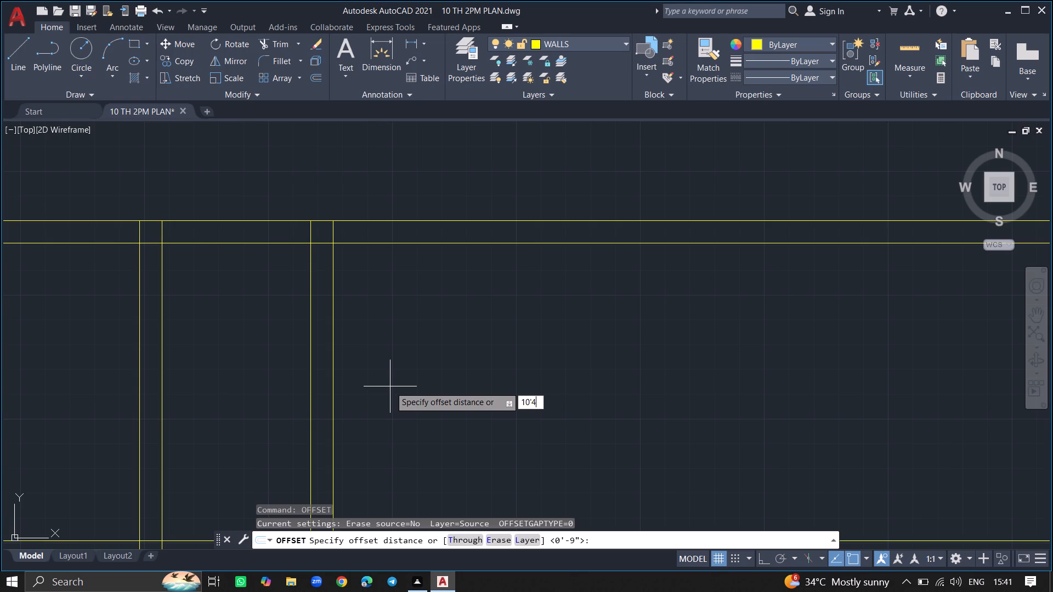
key(shift+quotedbl)
key(Return)
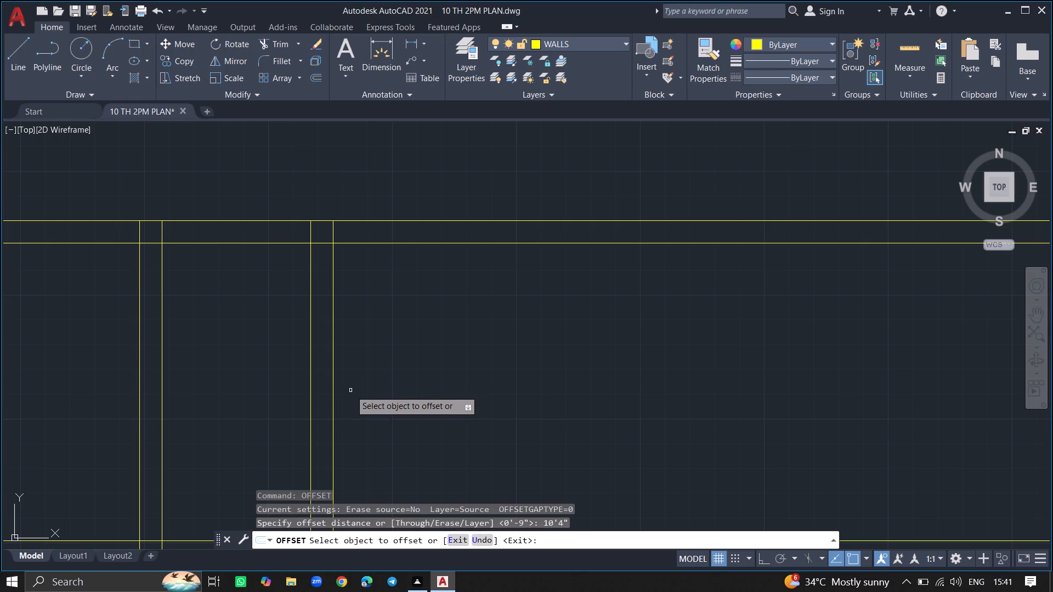
drag(332, 396, 412, 390)
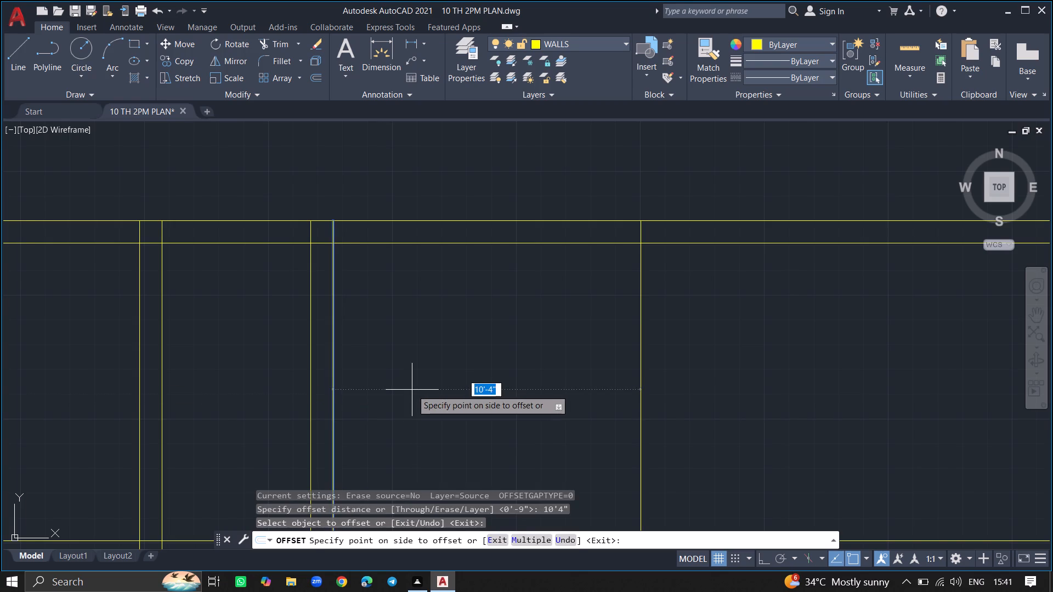
click(412, 390)
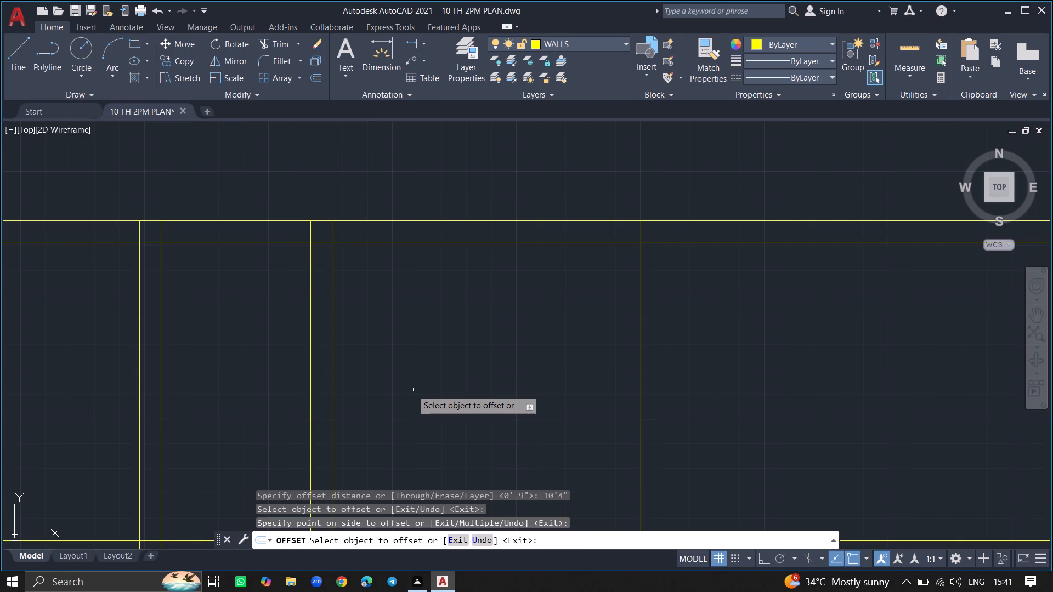
key(Return)
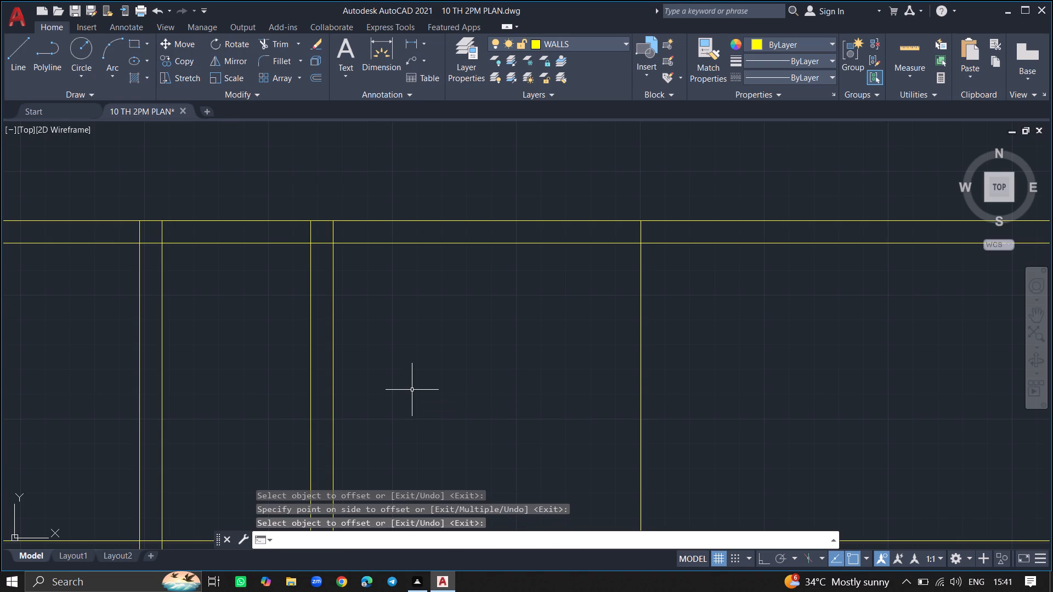
Offset the vertical line at the far right of the plan 9" outward to form the right exterior wall.
key(o)
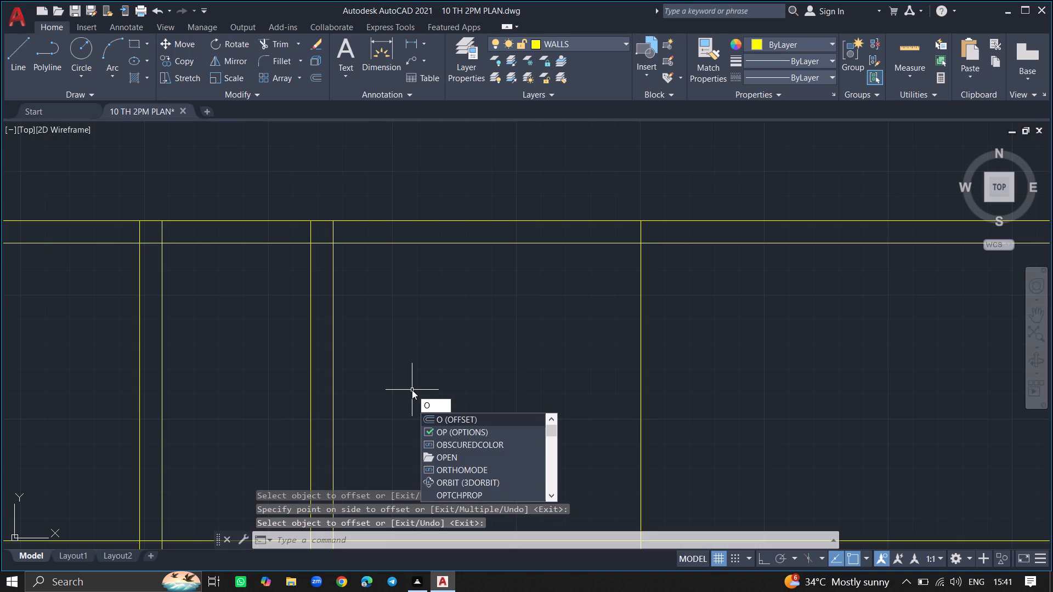
text(FF)
text(SET)
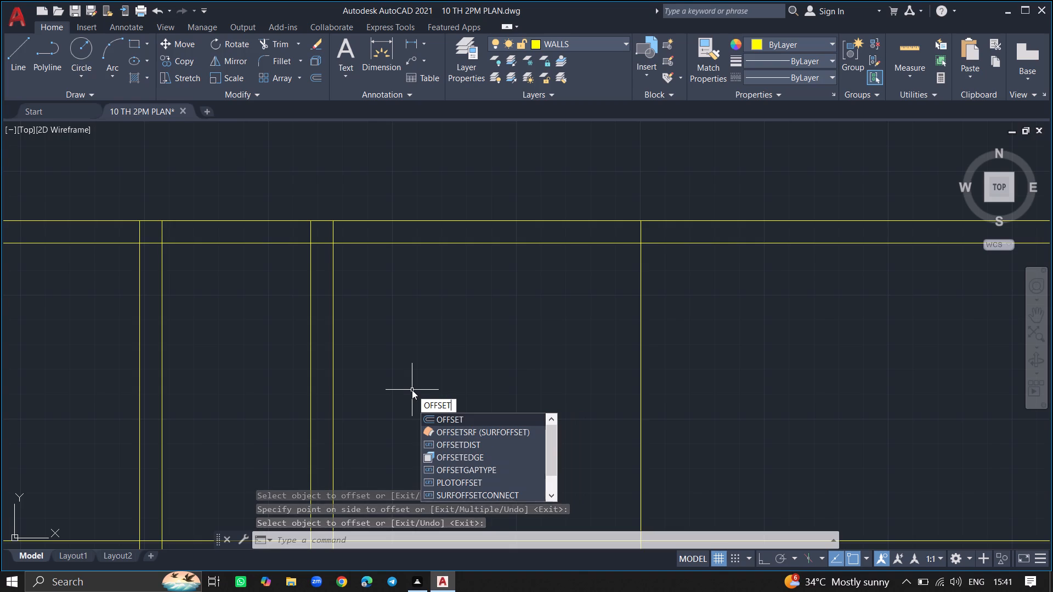
key(Return)
text(9")
key(Return)
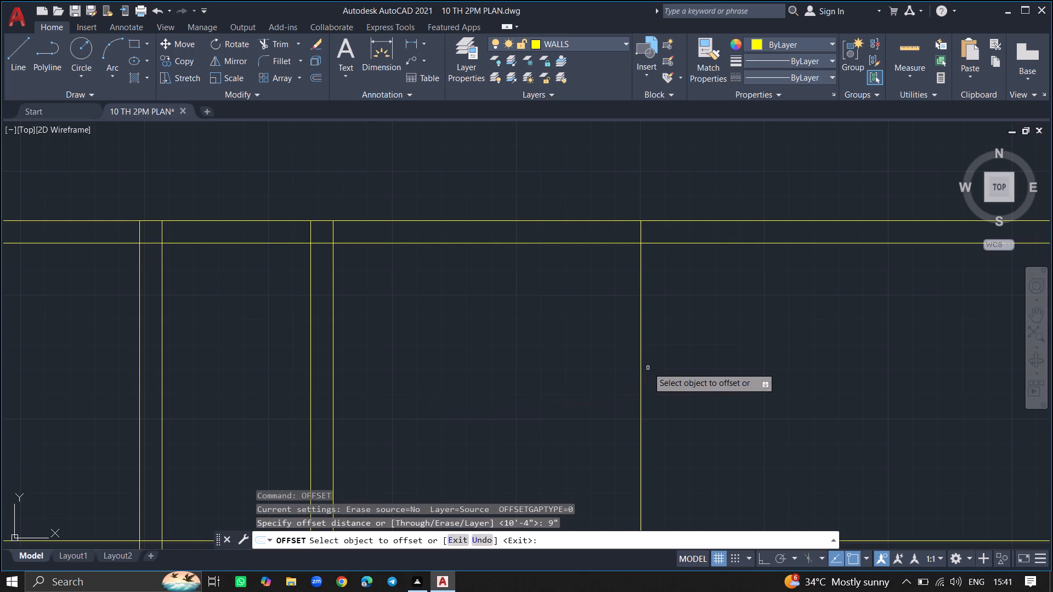
drag(640, 369, 684, 364)
click(684, 364)
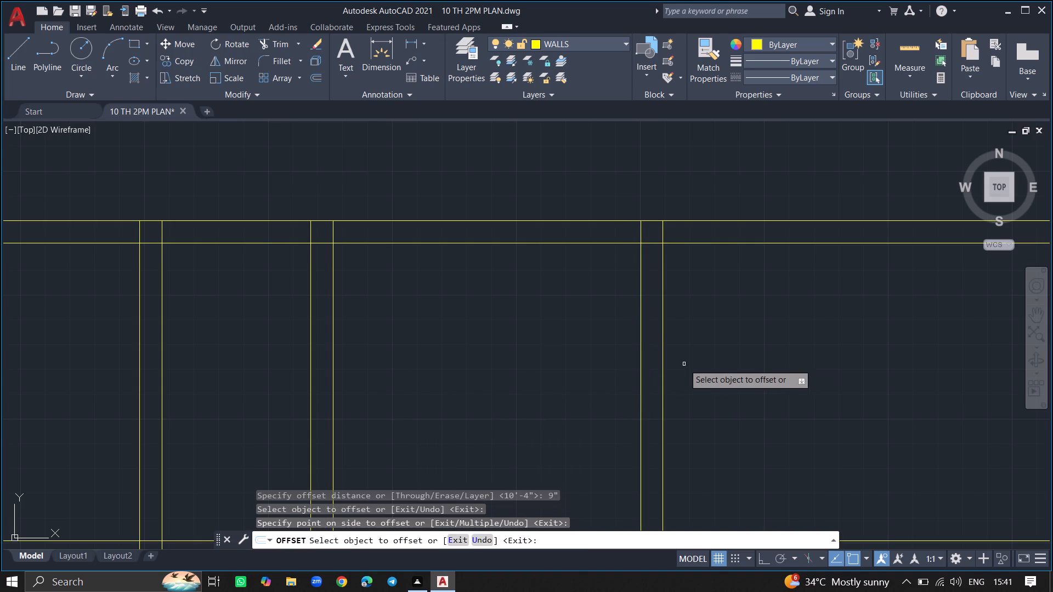
Trim the four horizontal wall lines of the top and second walls where they extend past the right exterior wall.
ctrl+scroll(684, 364, down, 4)
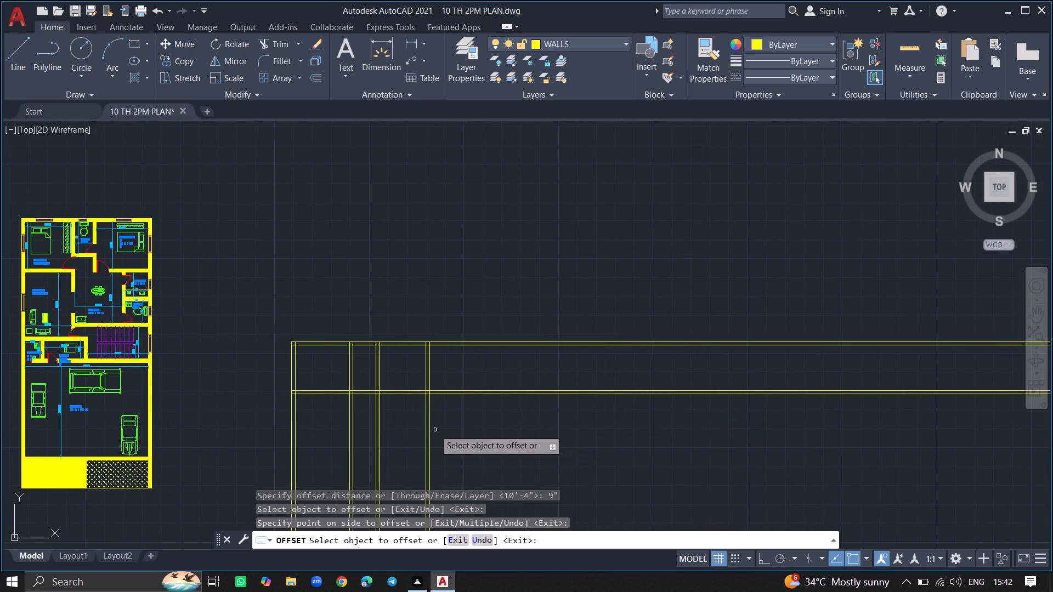
ctrl+scroll(455, 420, up, 3)
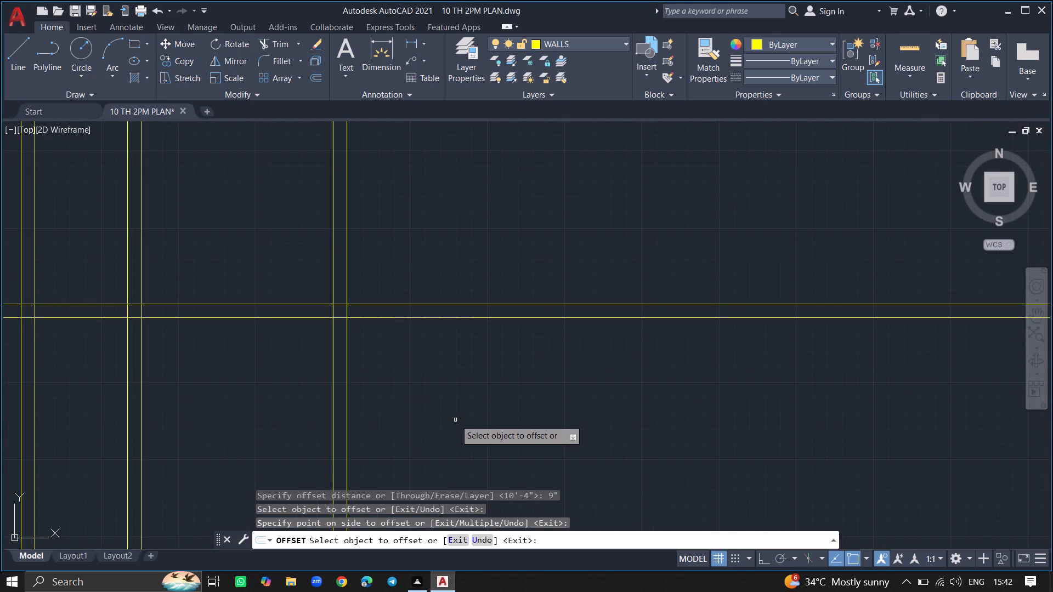
text(TRIM)
key(Return)
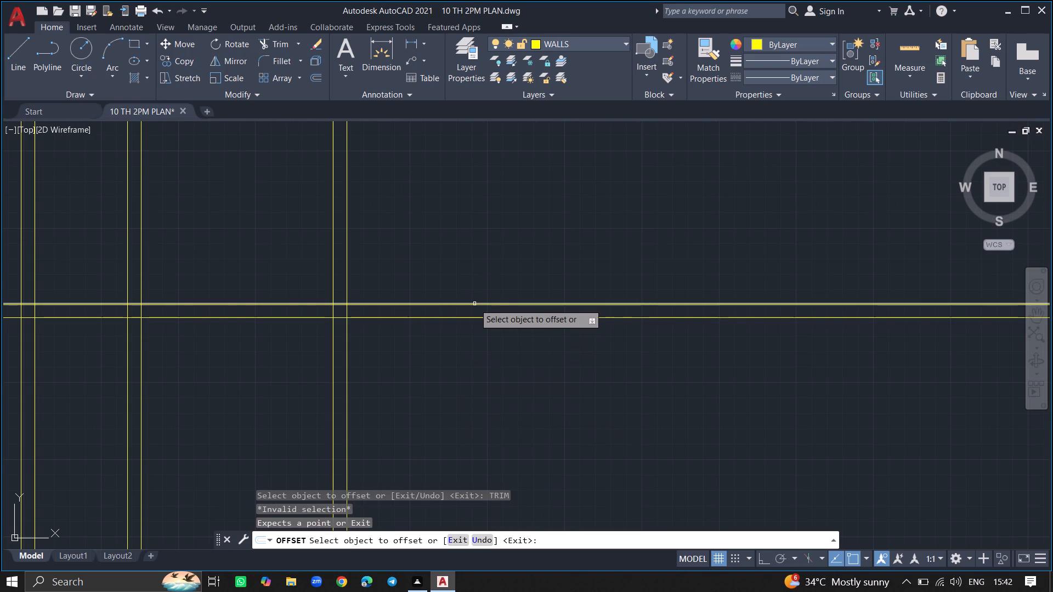
key(Escape)
text(TRIM)
key(Return)
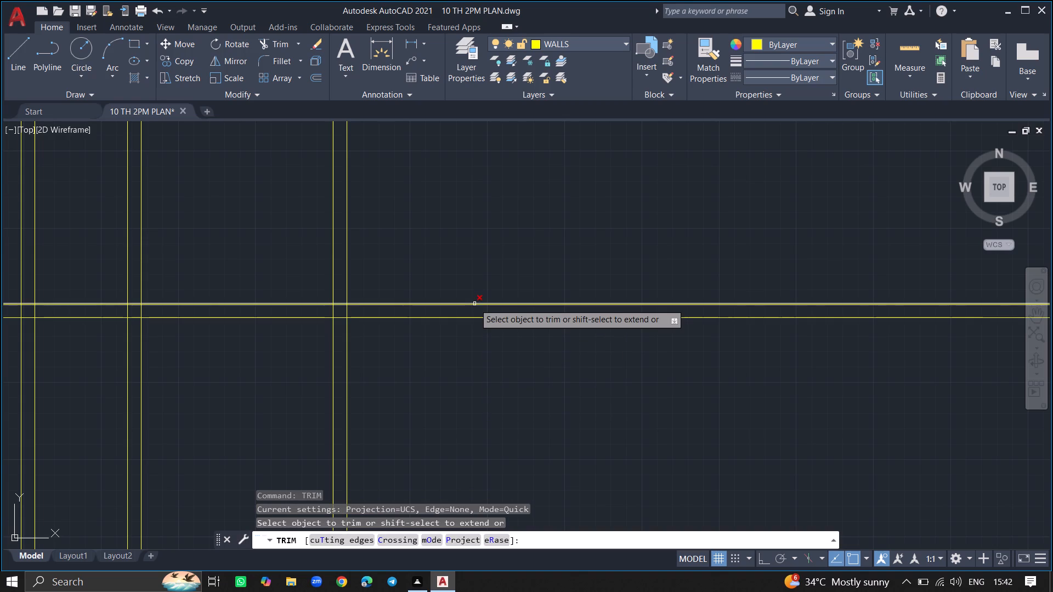
click(495, 305)
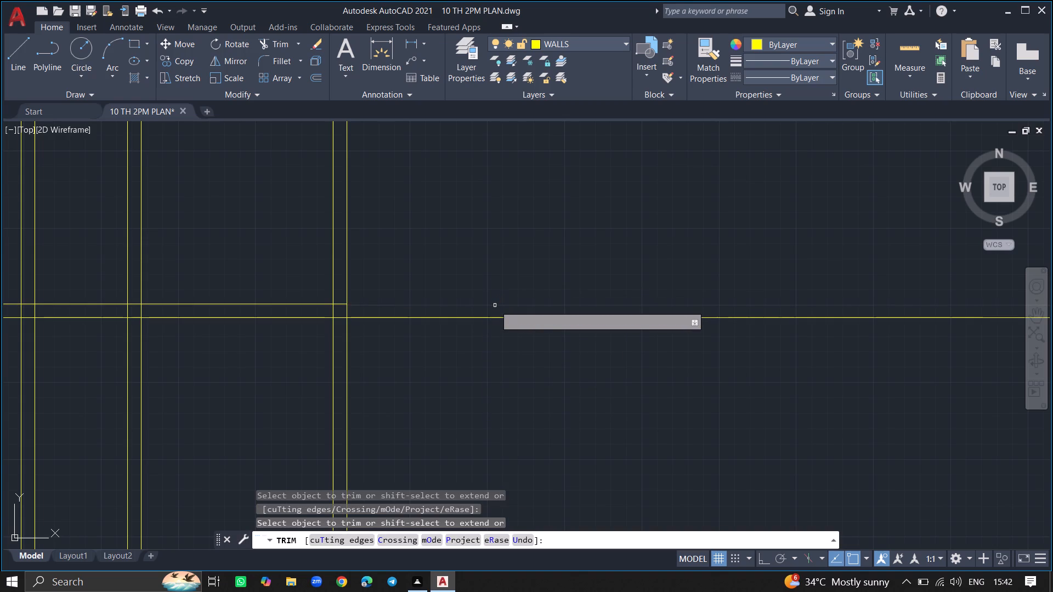
click(495, 318)
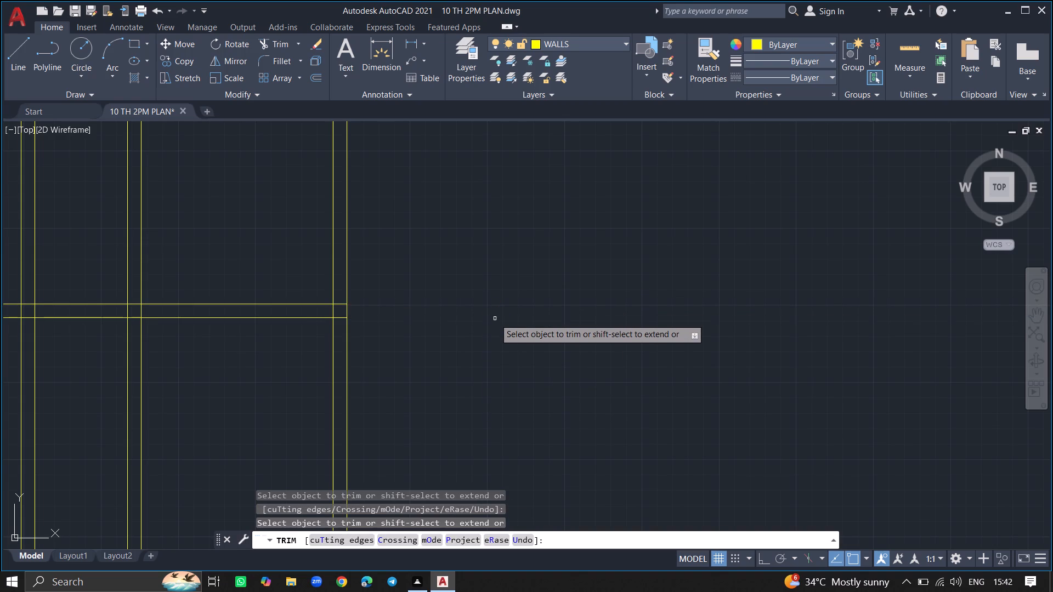
ctrl+scroll(495, 318, down, 2)
click(506, 241)
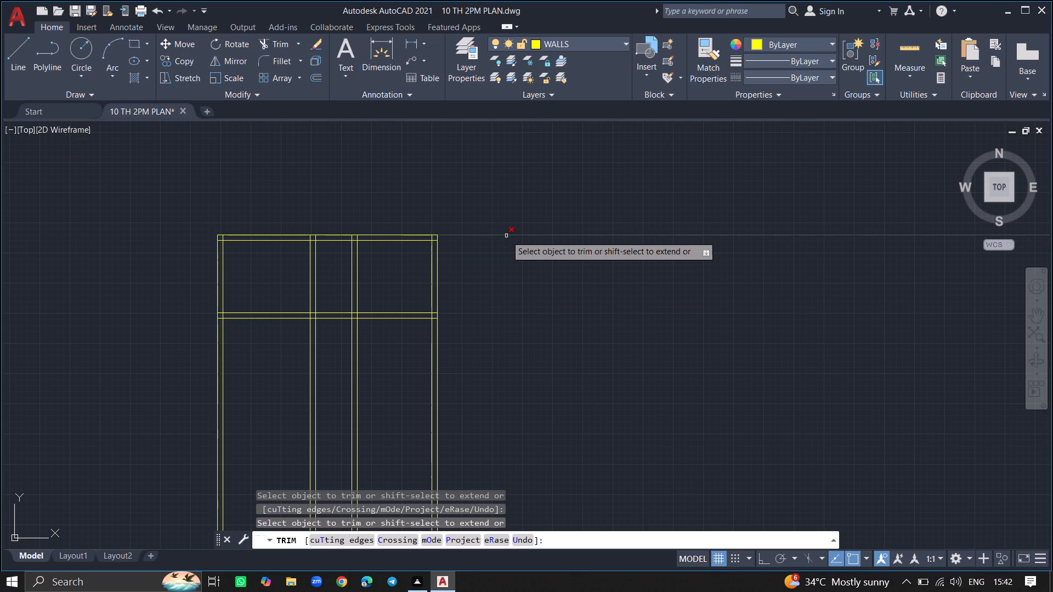
click(506, 236)
key(Return)
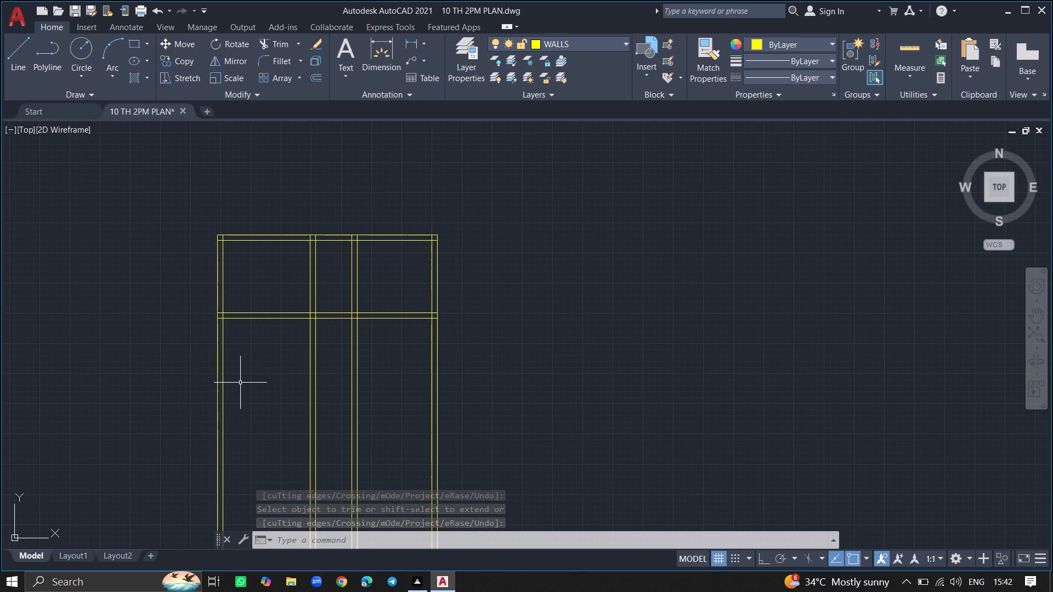
Offset the inner face of the left exterior wall 7' to the right, into the plan.
ctrl+scroll(240, 383, up, 1)
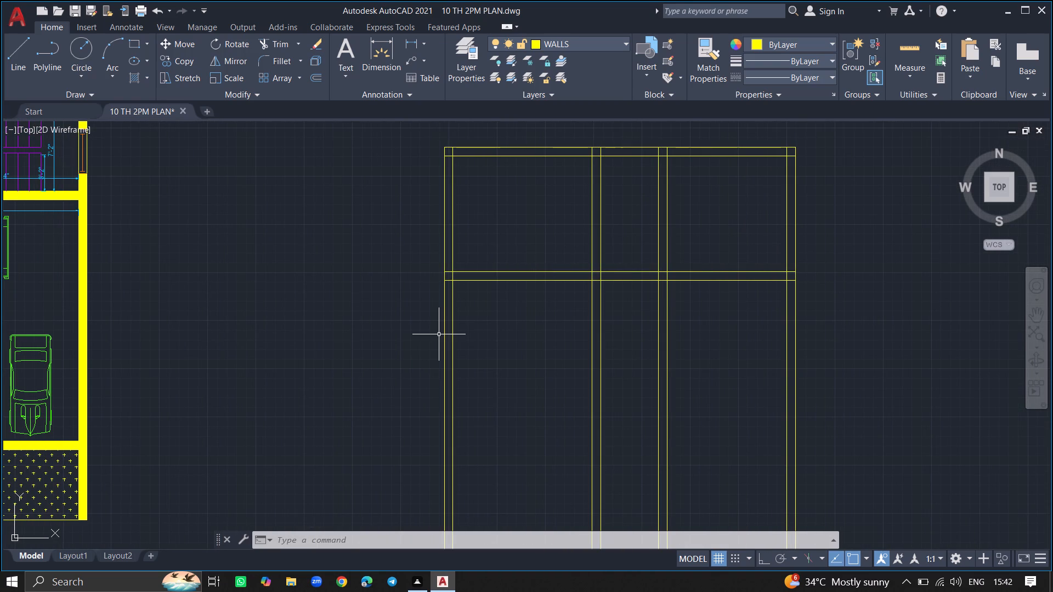
ctrl+scroll(439, 334, up, 2)
ctrl+scroll(512, 331, down, 1)
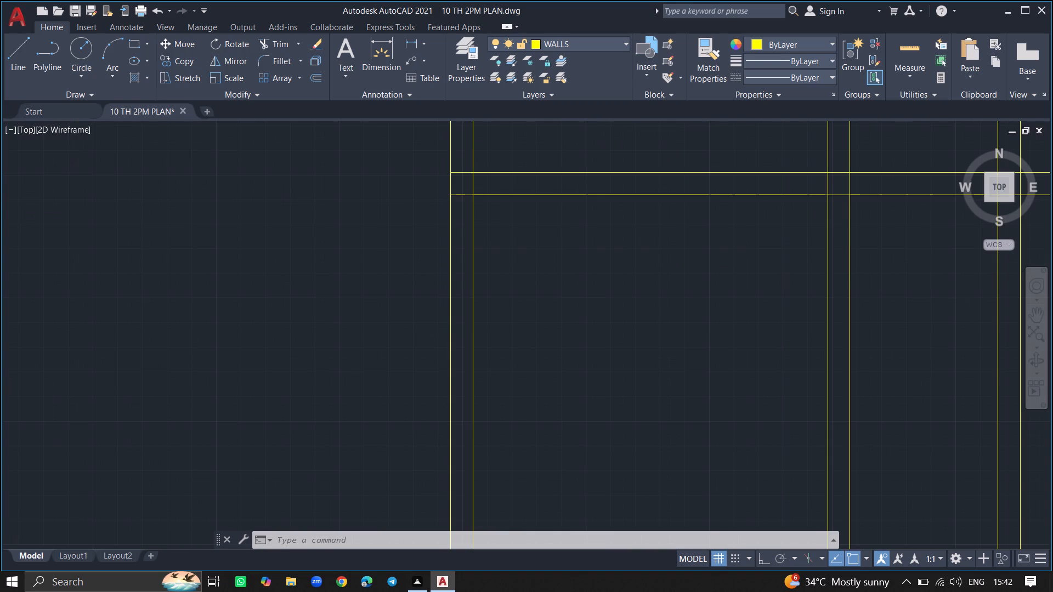
key(o)
text(FF)
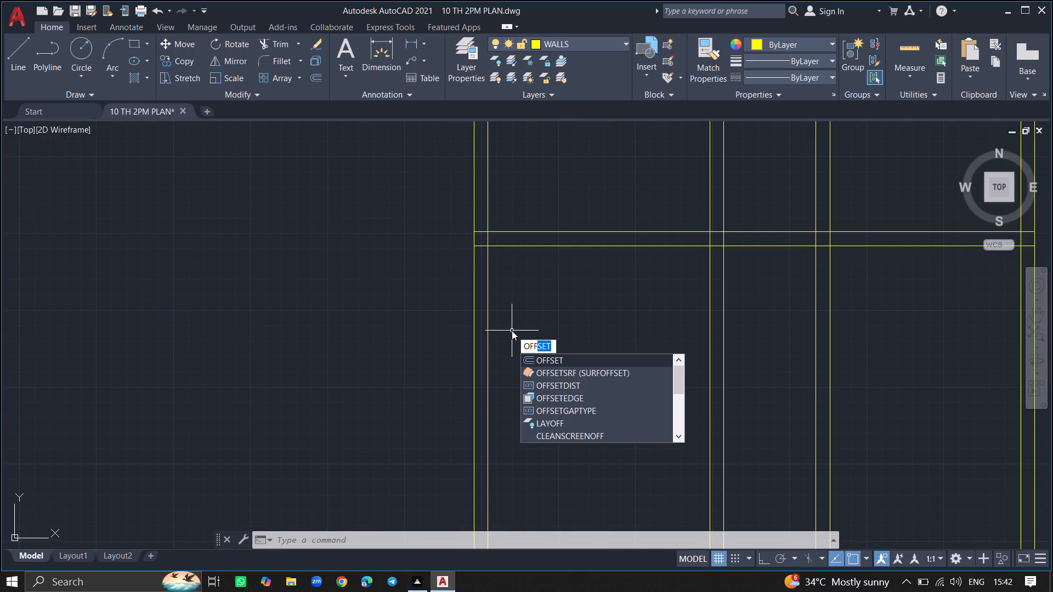
click(534, 360)
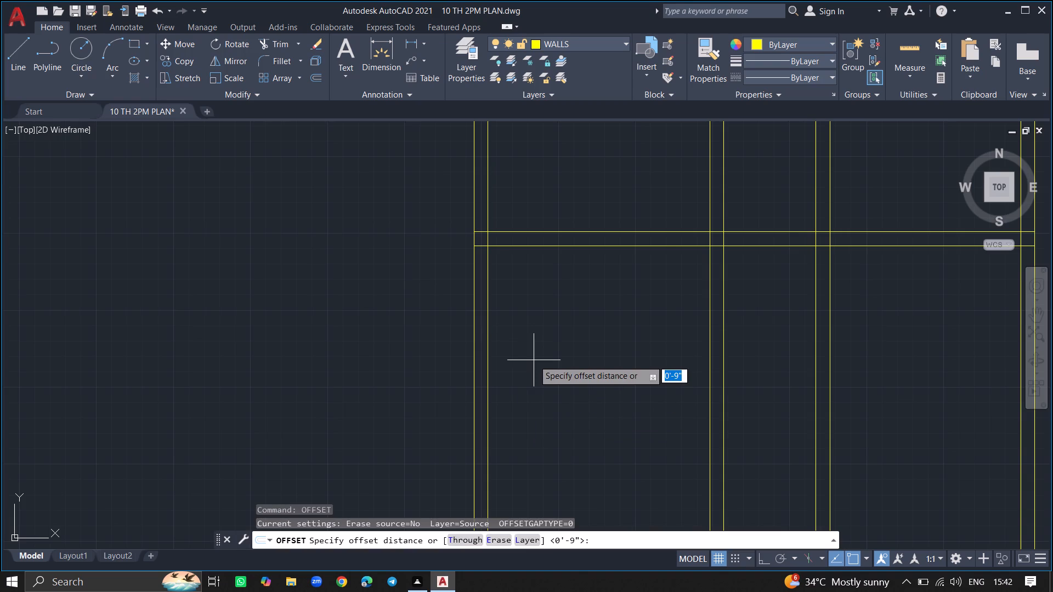
text(7')
key(Return)
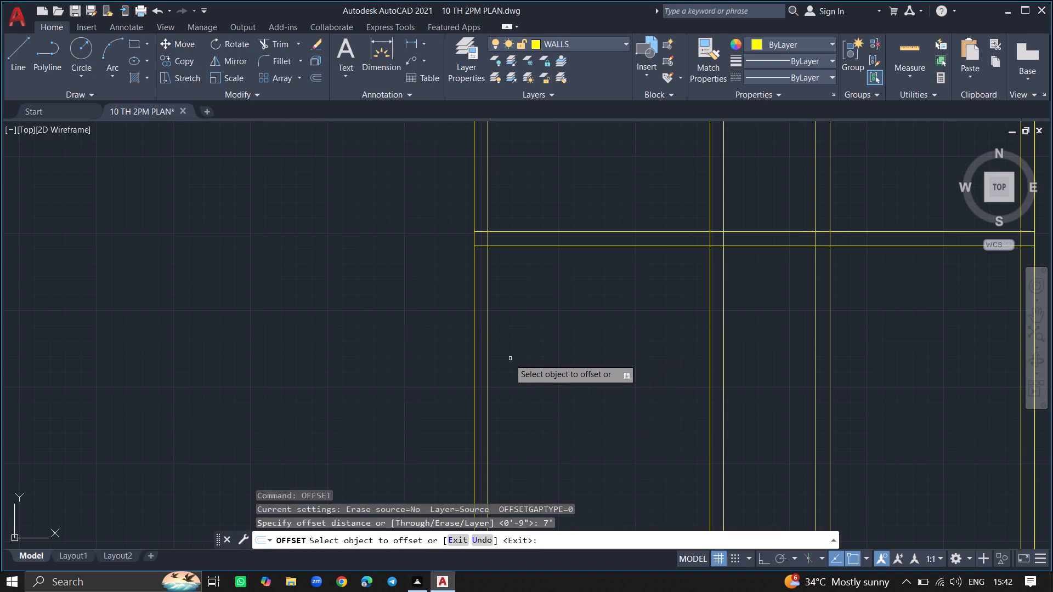
drag(486, 357, 535, 358)
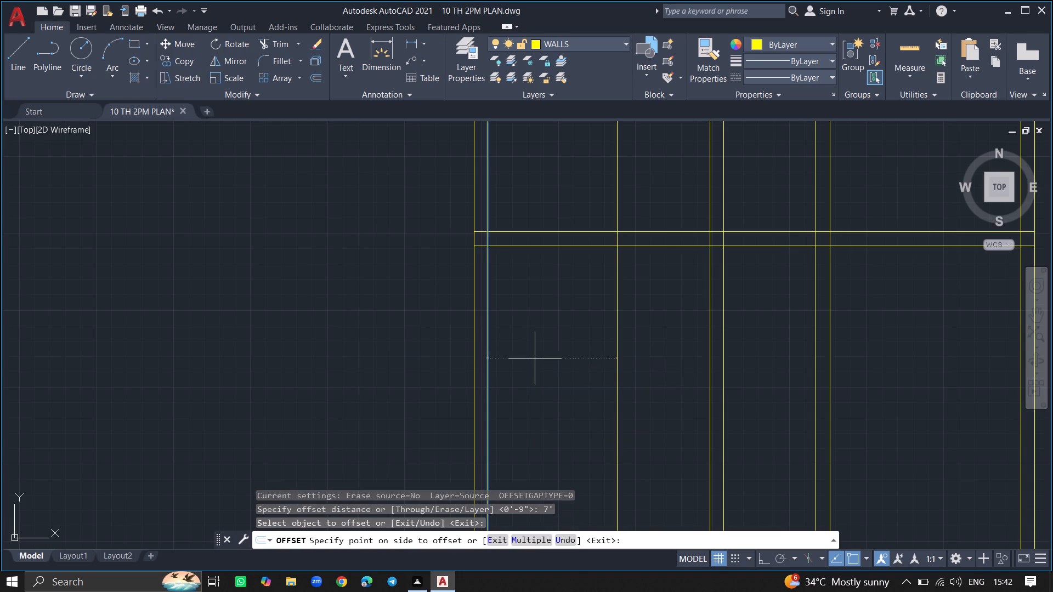
click(535, 358)
key(Return)
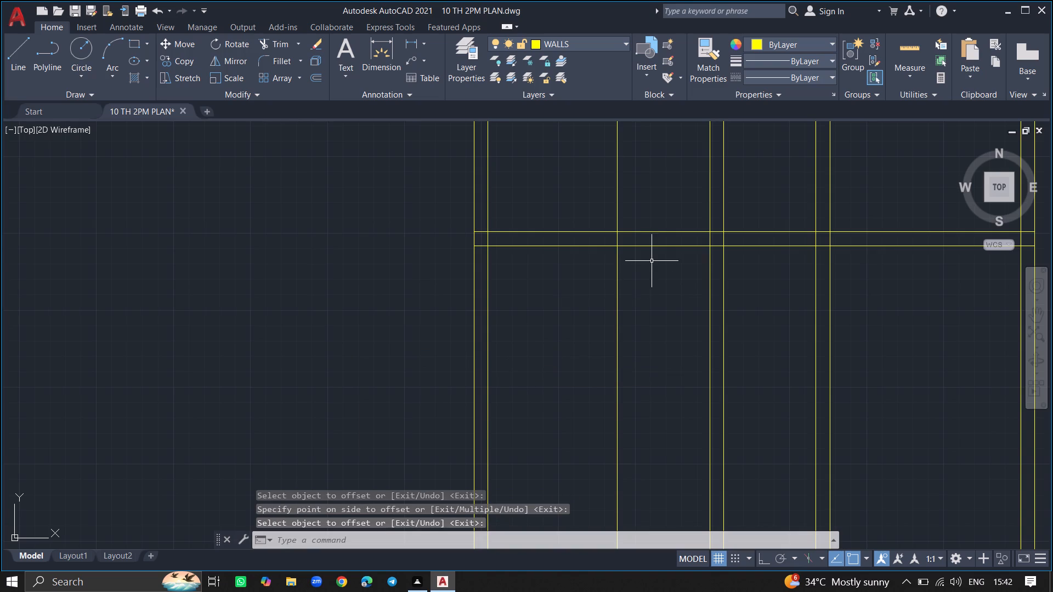
Offset the new vertical line 9" to the right to give this interior wall its thickness.
key(o)
text(FFSET)
key(Return)
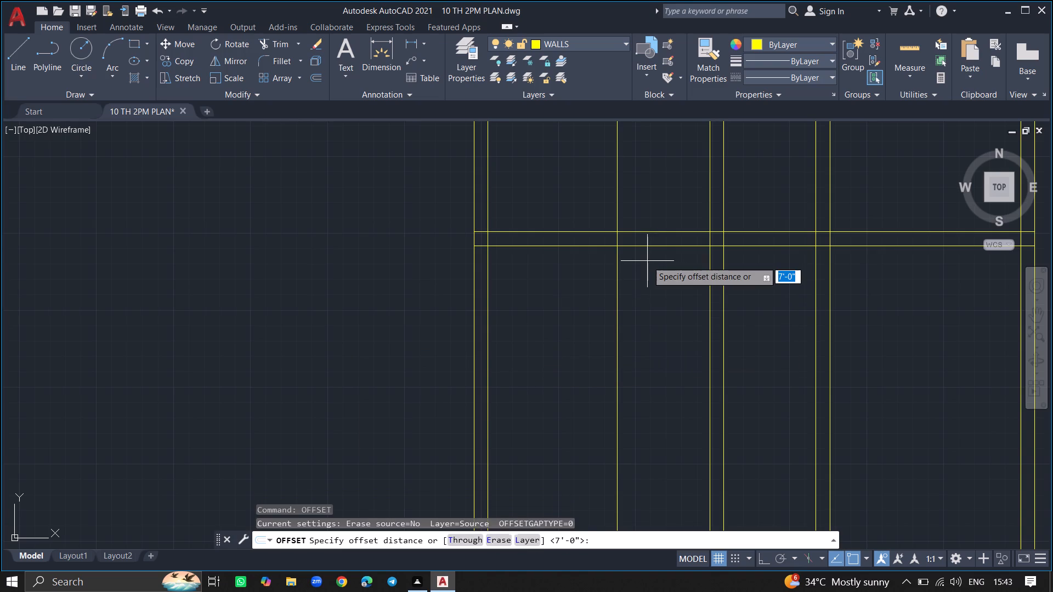
key(9)
key(shift+quotedbl)
key(Return)
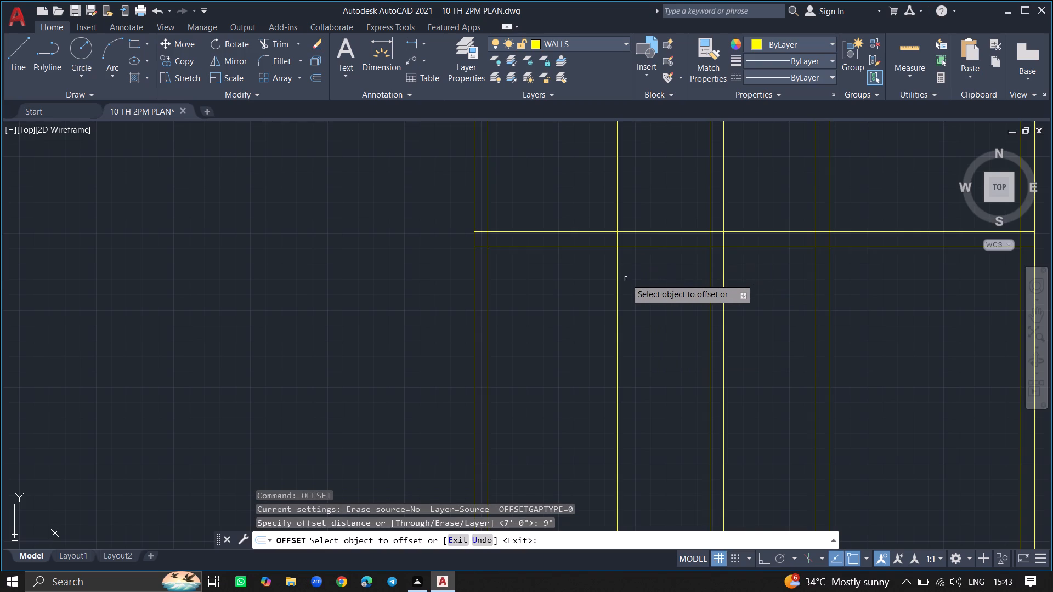
click(616, 283)
click(644, 276)
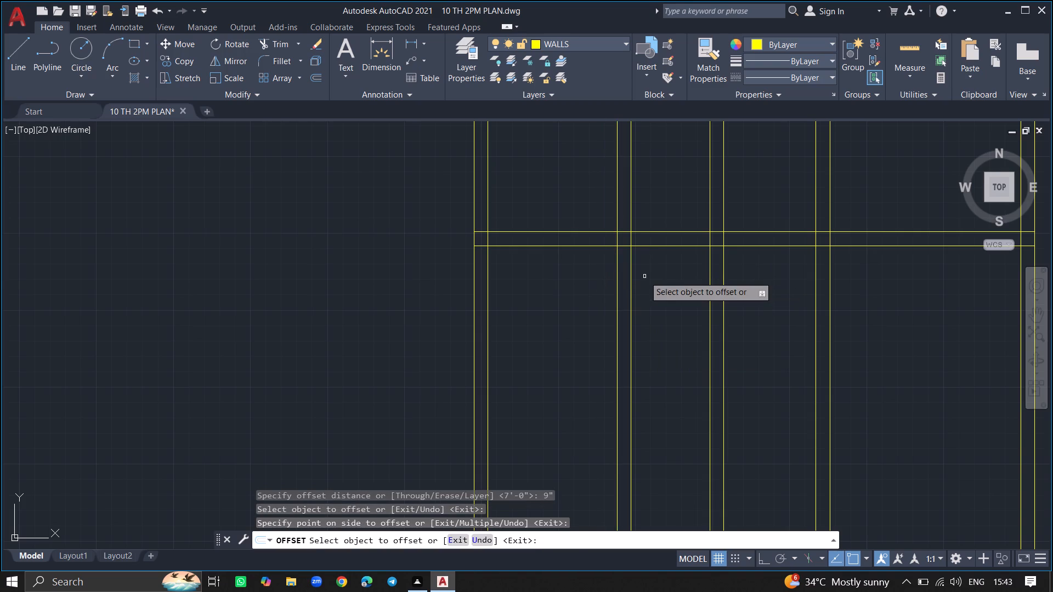
key(Return)
Trim both lines of the new vertical wall above the second horizontal wall, including the stubs inside the top wall.
ctrl+scroll(644, 276, down, 4)
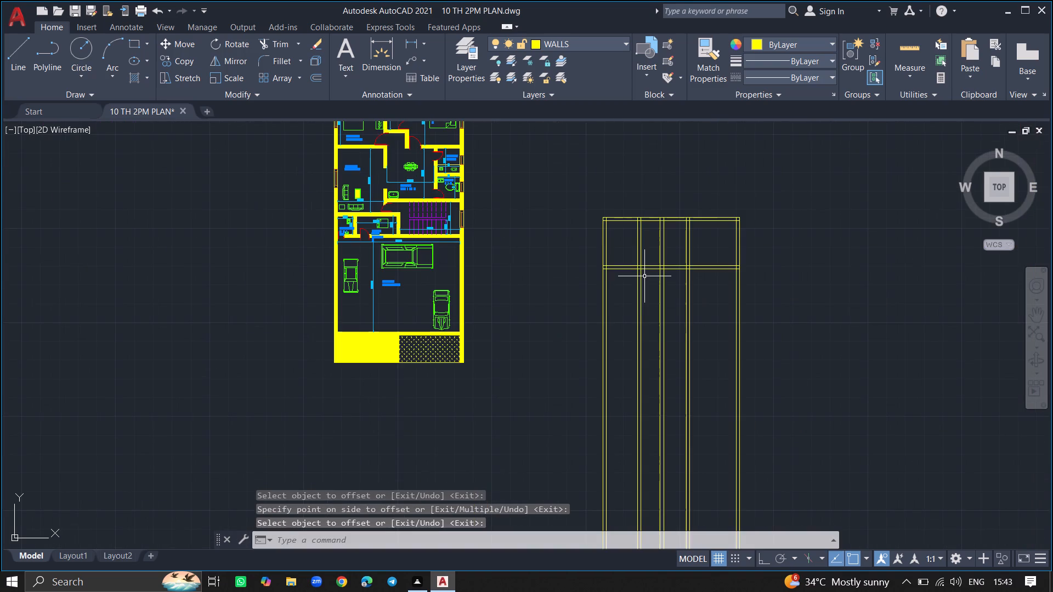
ctrl+scroll(649, 237, up, 3)
text(TR)
key(Return)
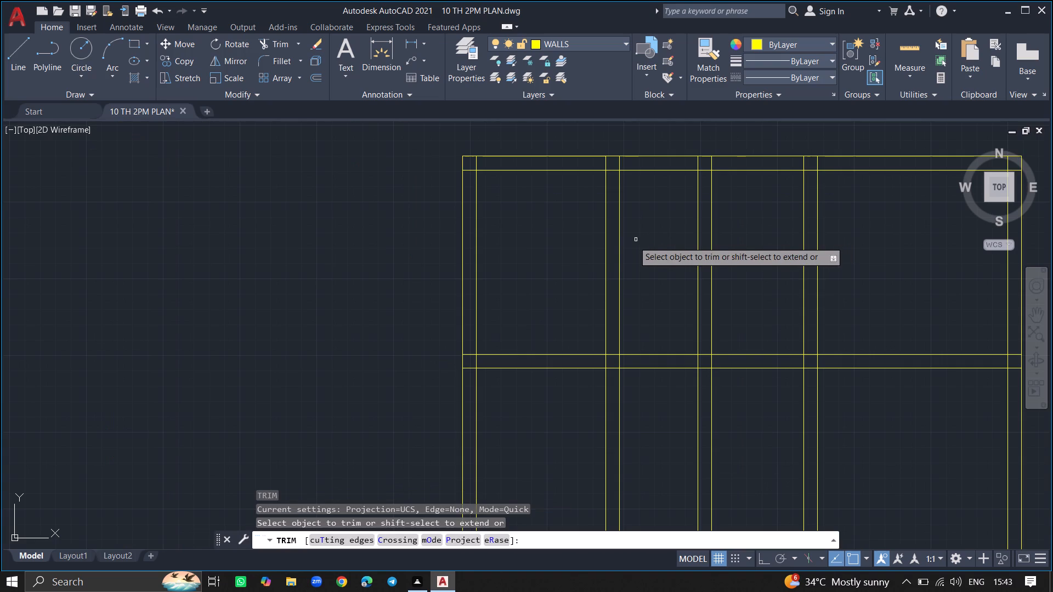
click(620, 250)
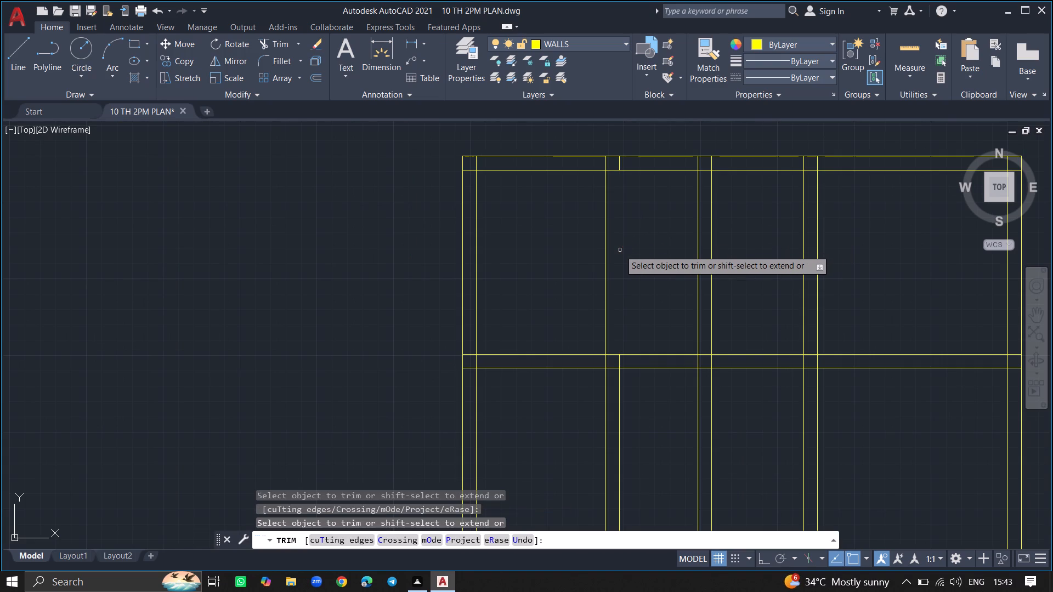
click(605, 252)
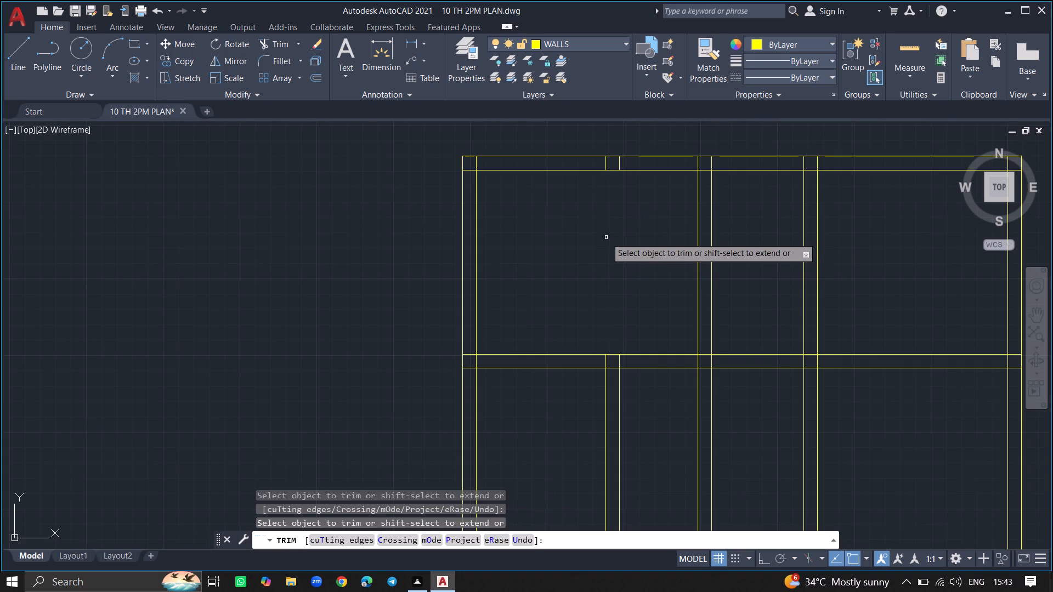
click(605, 165)
drag(620, 165, 607, 185)
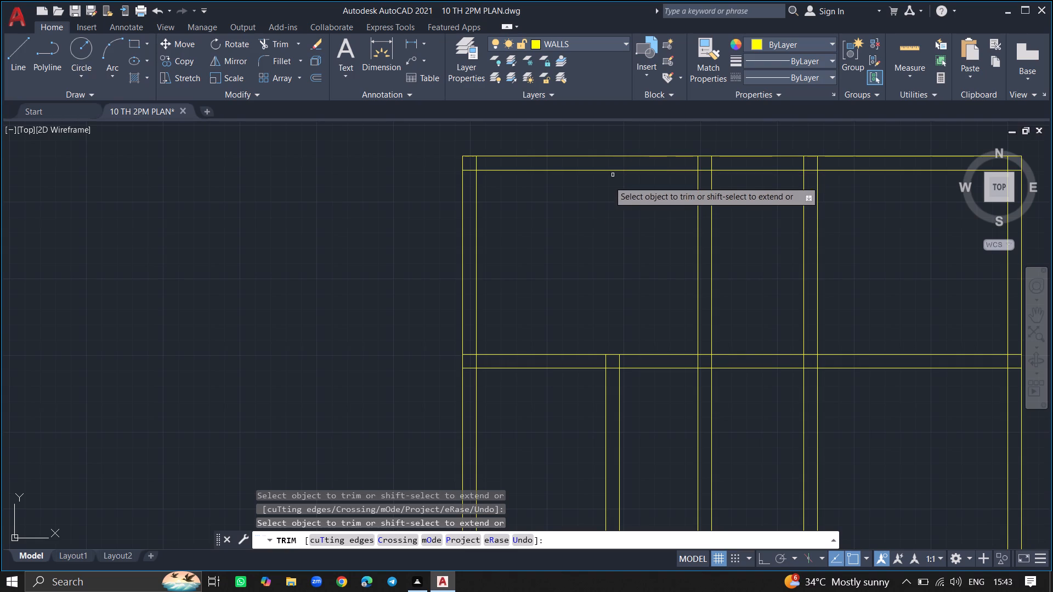
drag(607, 185, 601, 198)
ctrl+scroll(601, 198, down, 2)
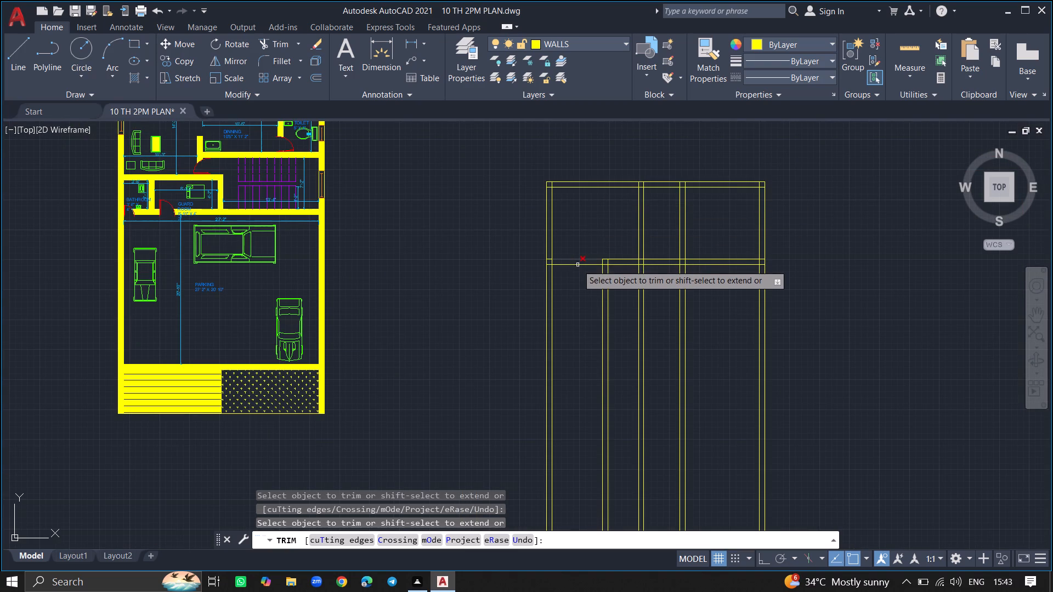
key(Return)
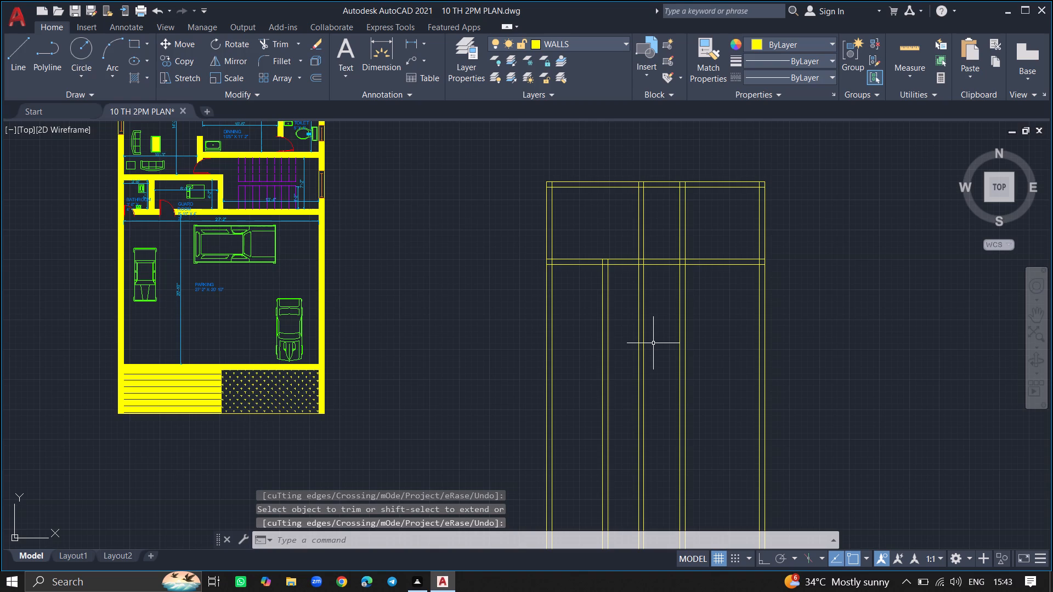
Trim both lines of the two upper-room partition walls where they continue below the second horizontal wall.
text(TR)
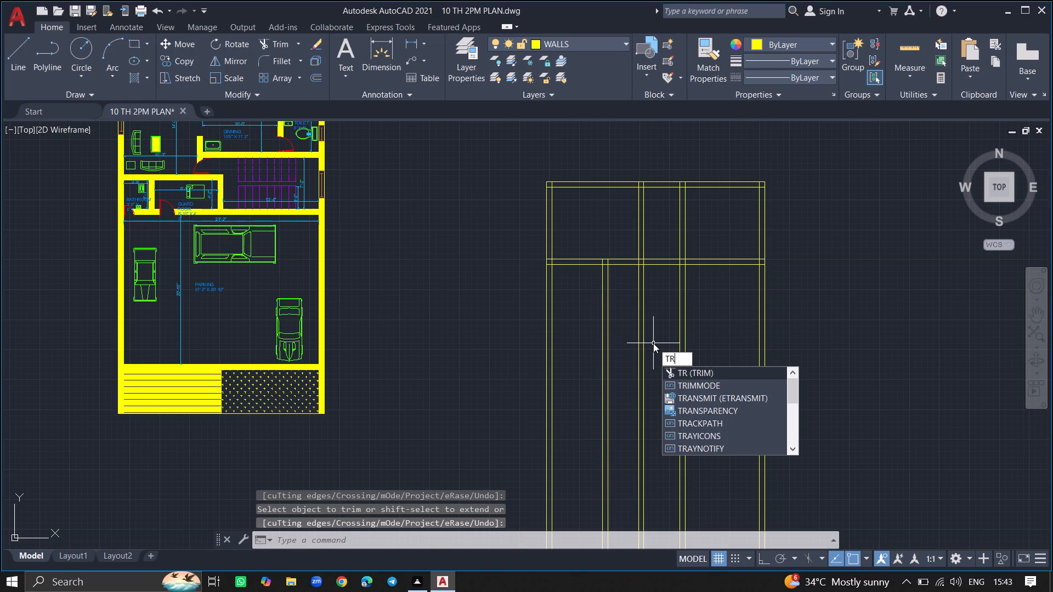
click(700, 374)
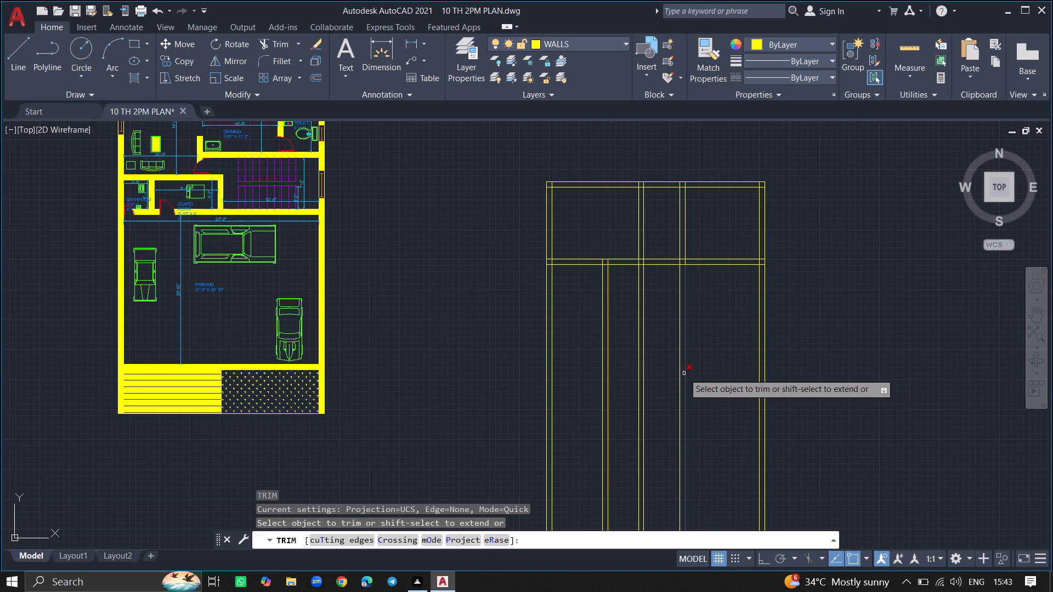
click(684, 373)
click(678, 374)
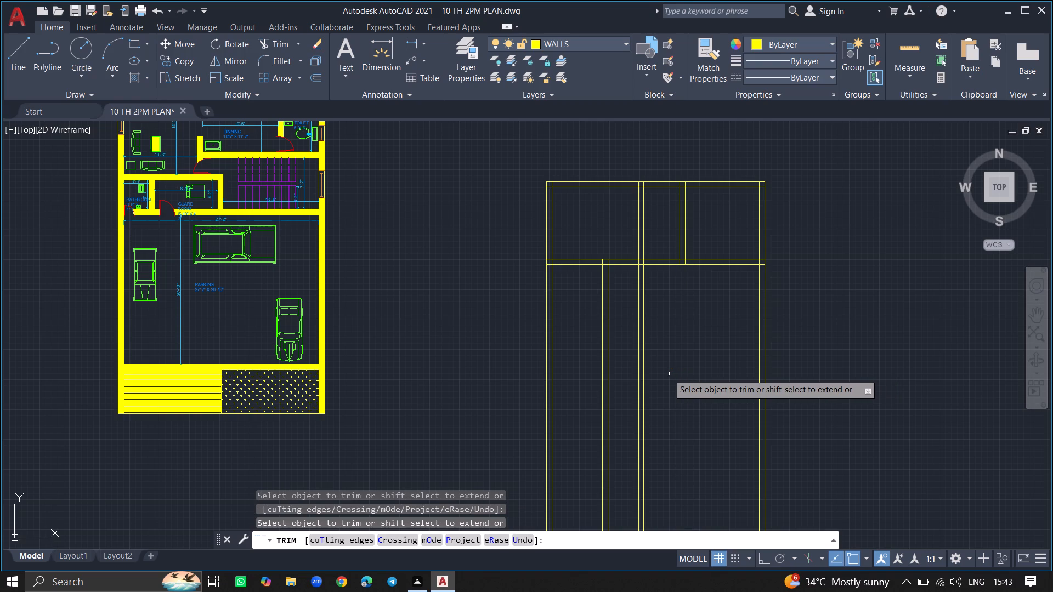
click(646, 375)
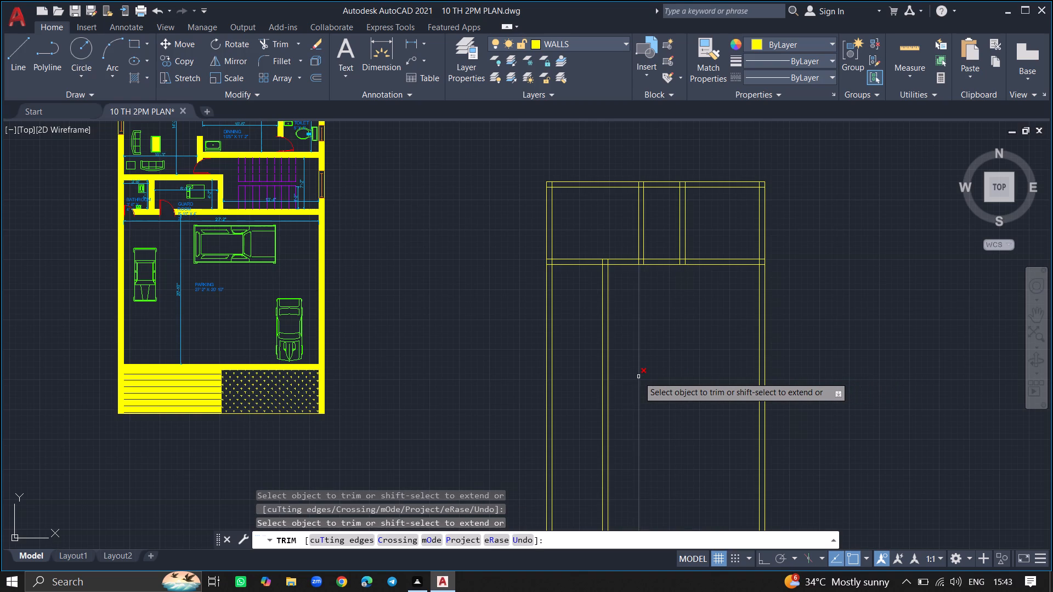
click(638, 377)
key(Return)
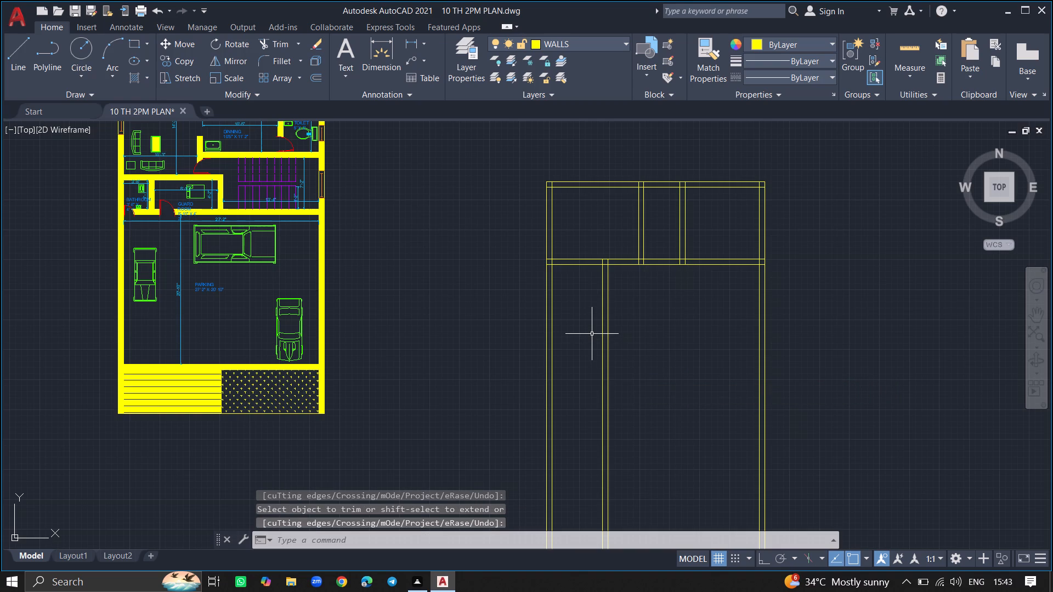
Offset the lower face of the second horizontal wall 3'9" downward.
ctrl+scroll(587, 325, up, 3)
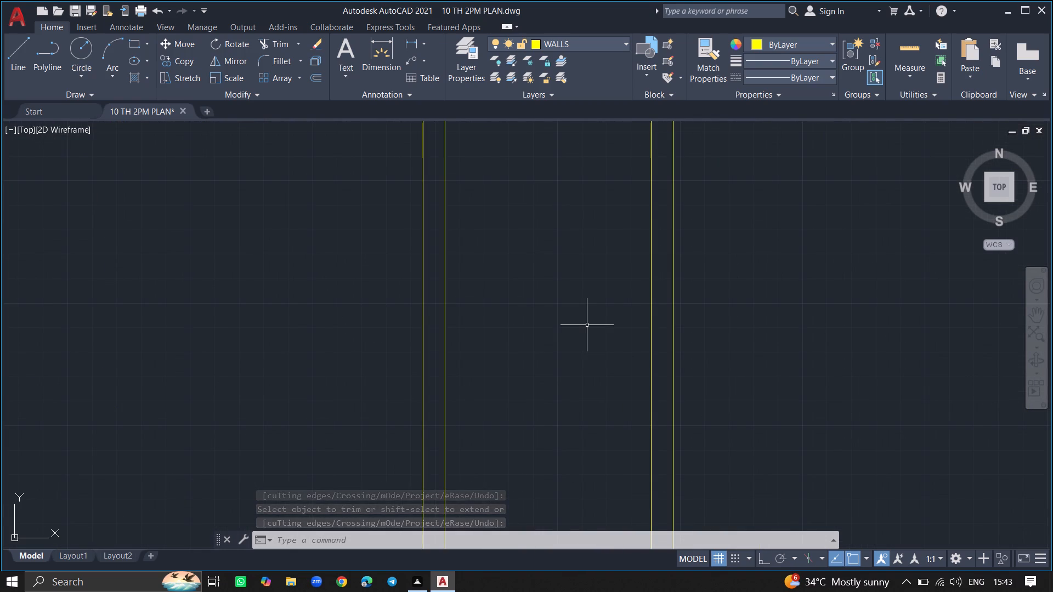
key(o)
key(f)
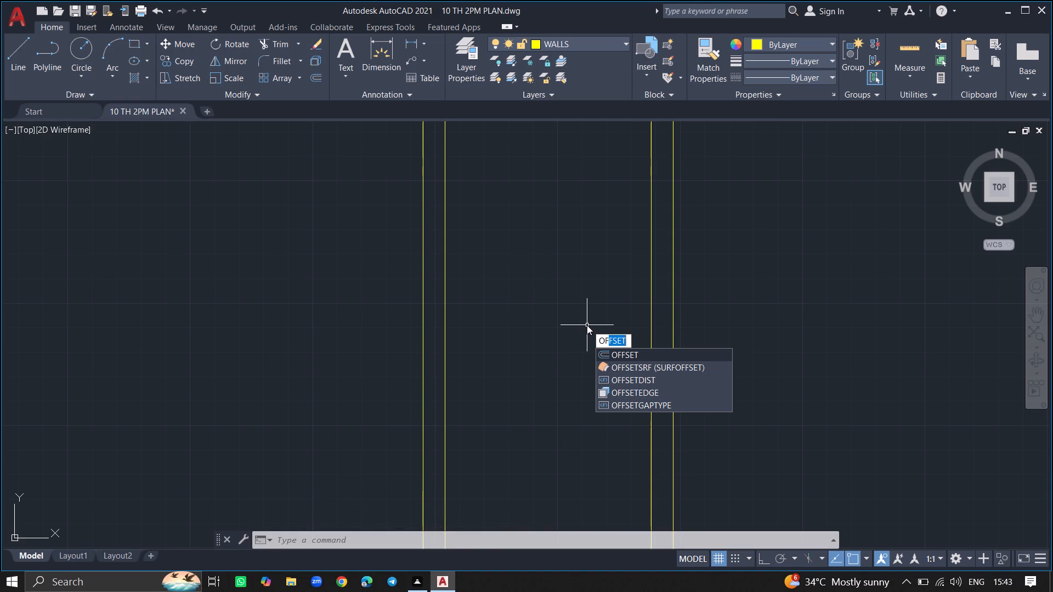
click(623, 353)
text(3'9")
key(Return)
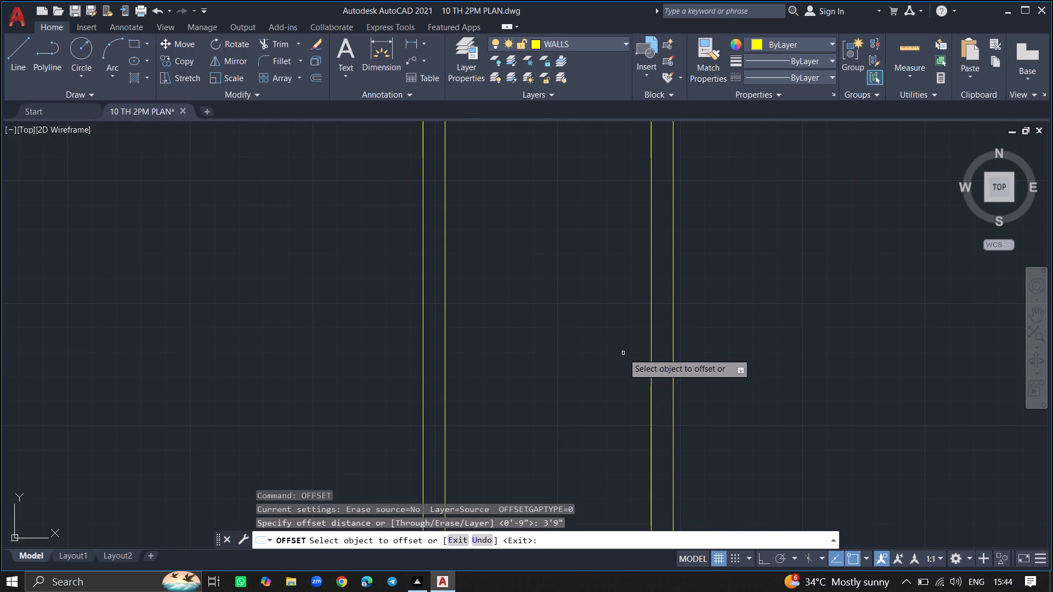
ctrl+scroll(619, 358, down, 5)
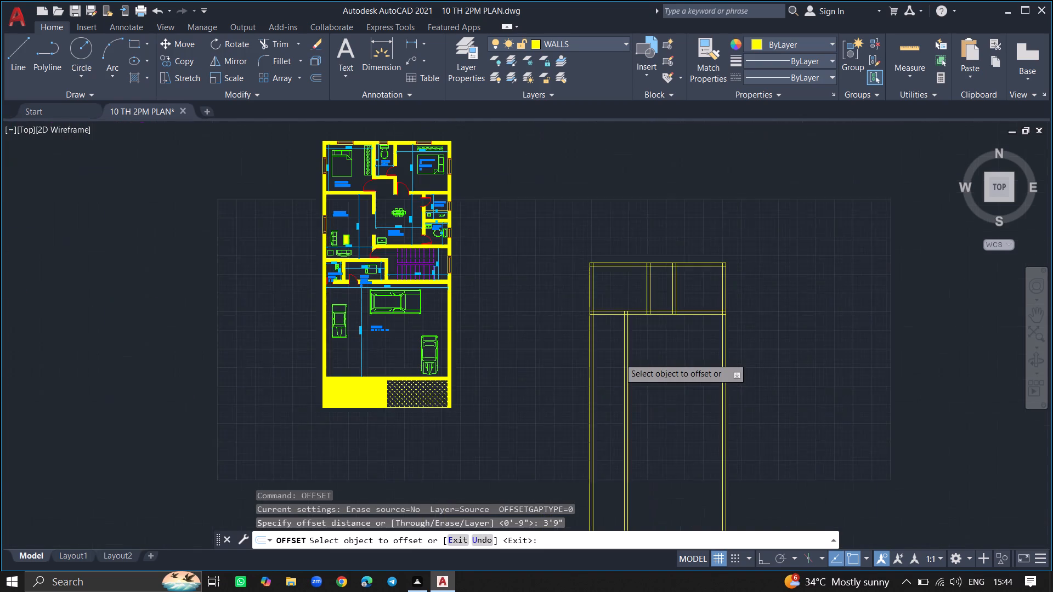
ctrl+scroll(616, 318, up, 4)
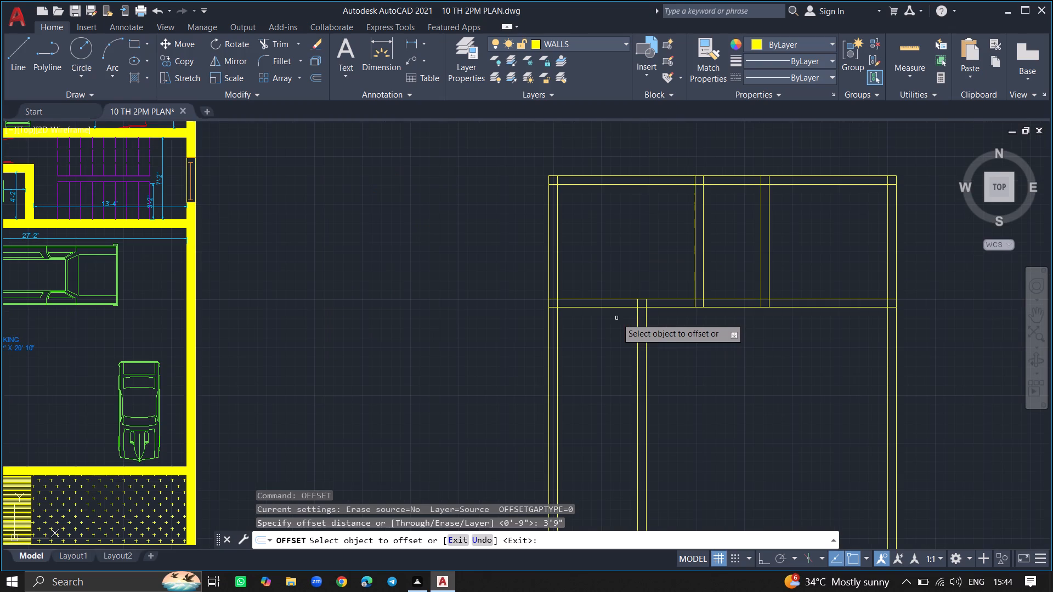
drag(618, 307, 611, 350)
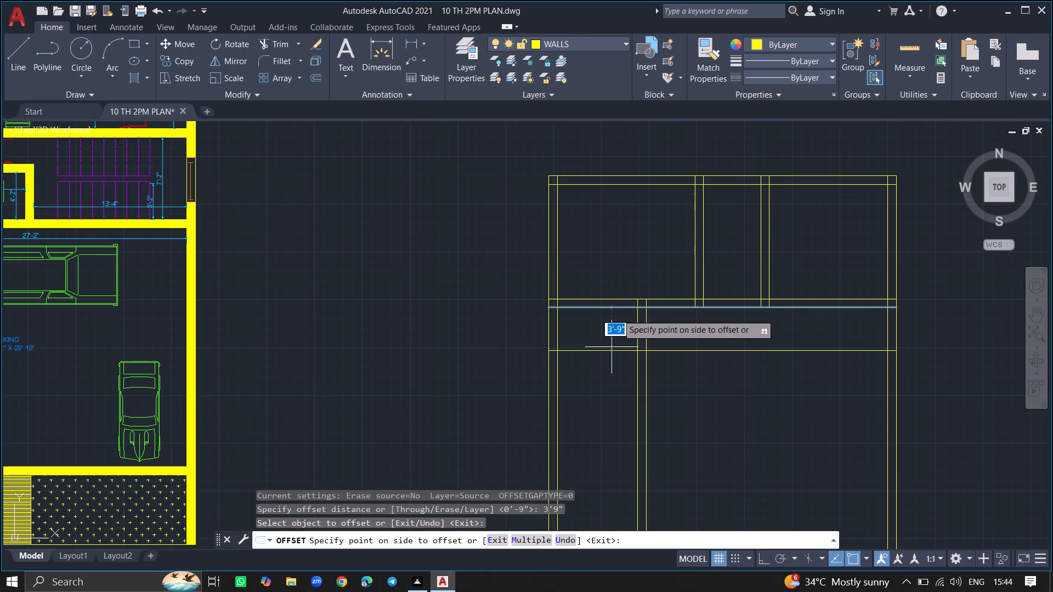
drag(611, 350, 609, 361)
click(609, 361)
key(Return)
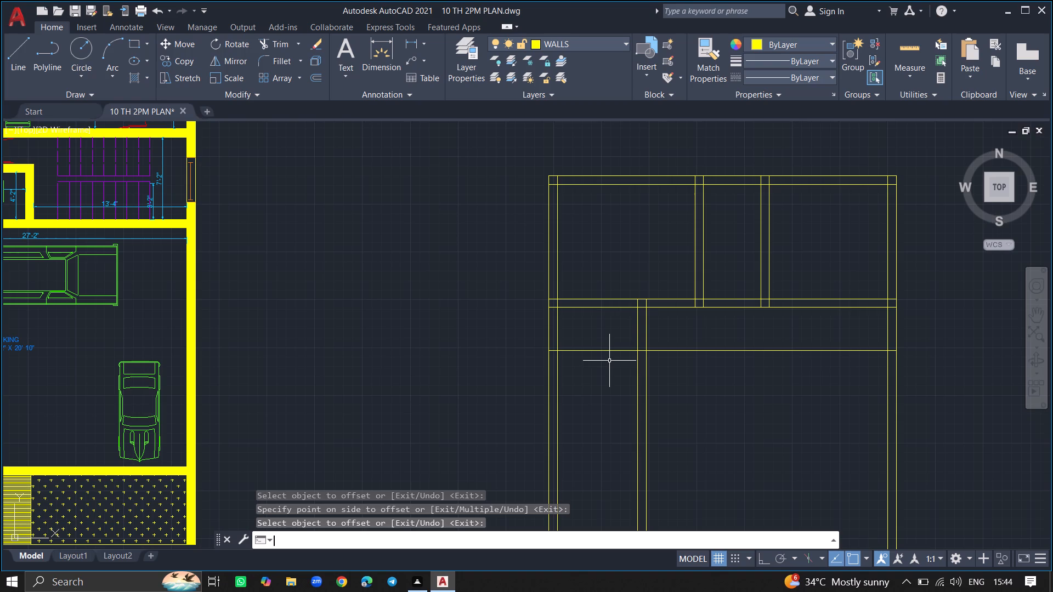
Offset the new horizontal line 9" downward to form the third horizontal wall.
text(OF)
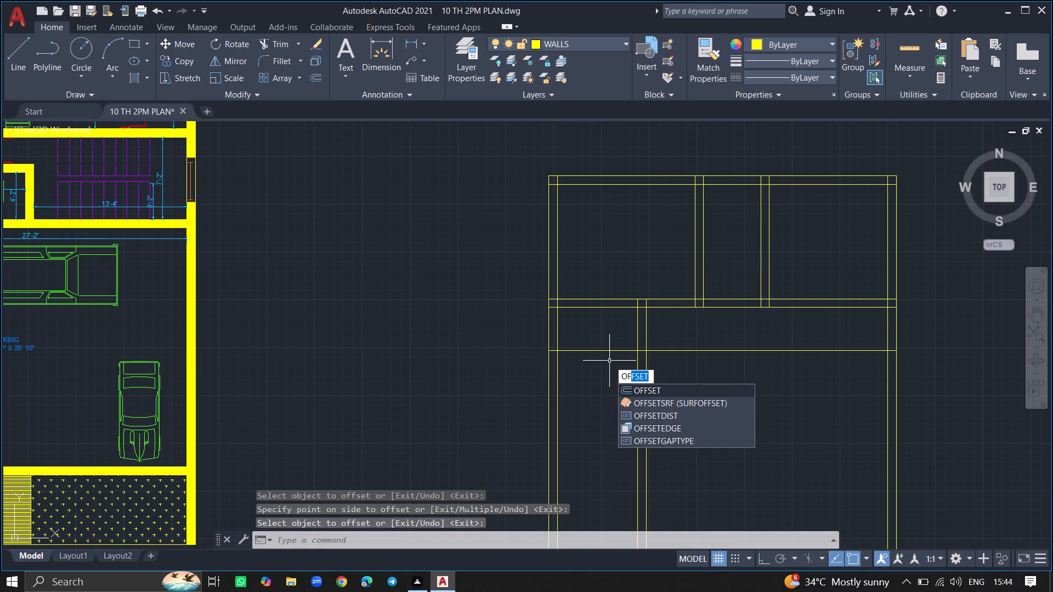
click(642, 388)
text(9")
key(Return)
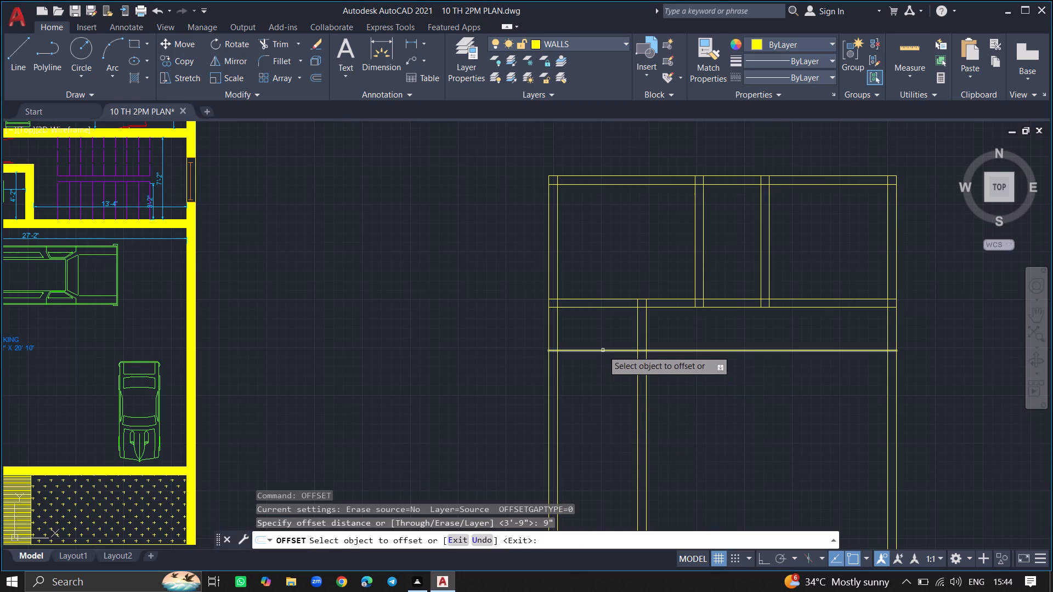
click(603, 350)
click(594, 389)
key(Return)
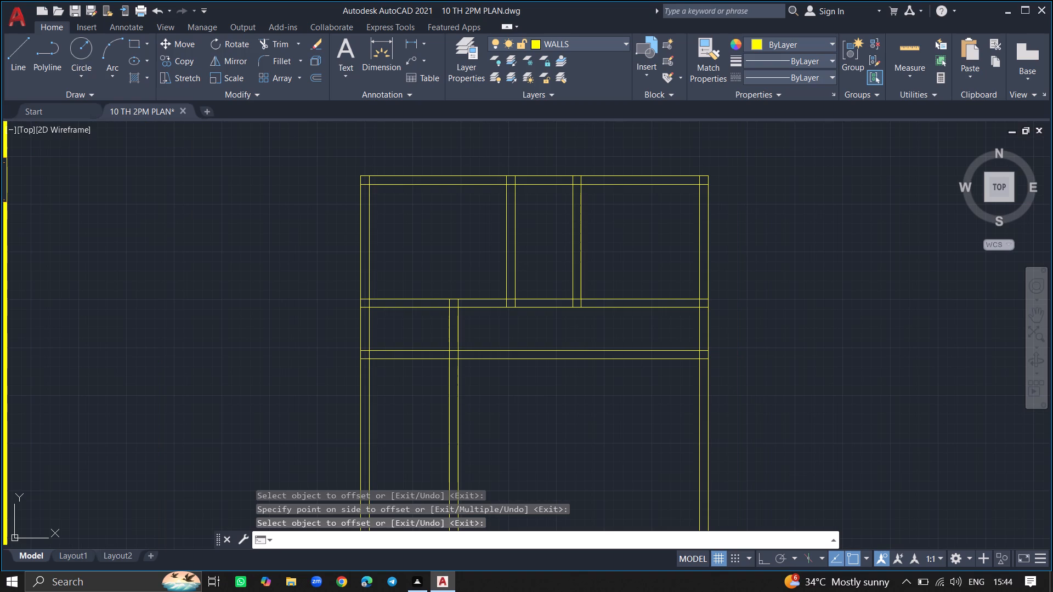
Trim both lines of the third horizontal wall right of the lower vertical wall, including the stubs inside the right outer wall.
text(TR)
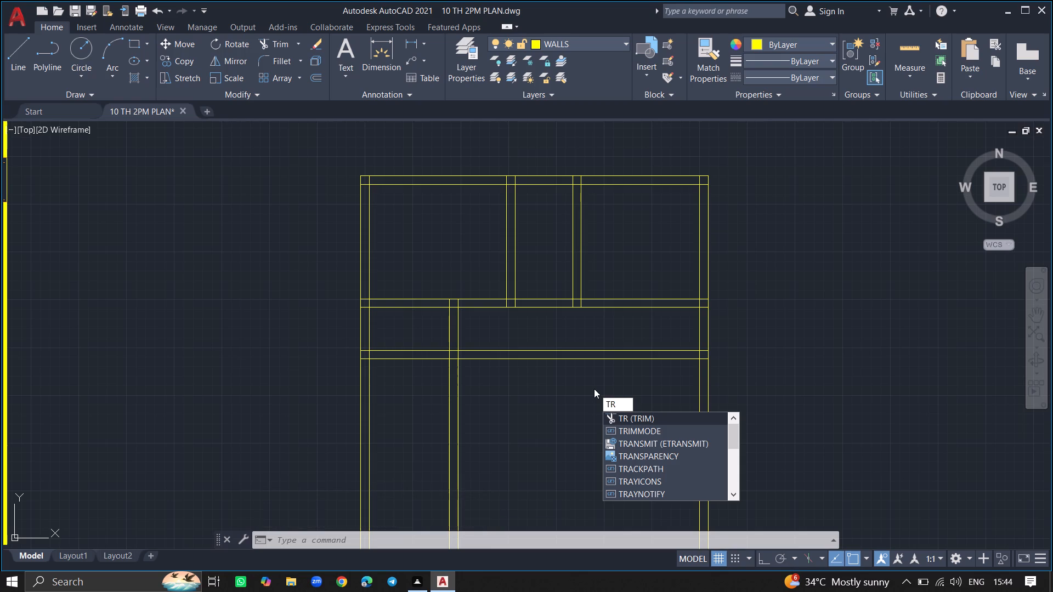
click(633, 419)
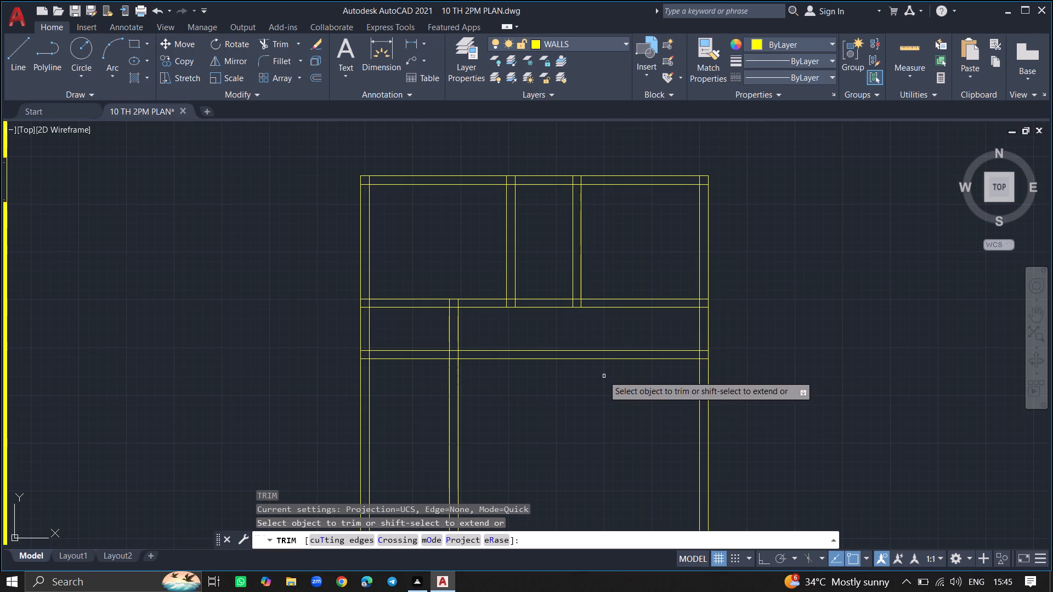
click(598, 360)
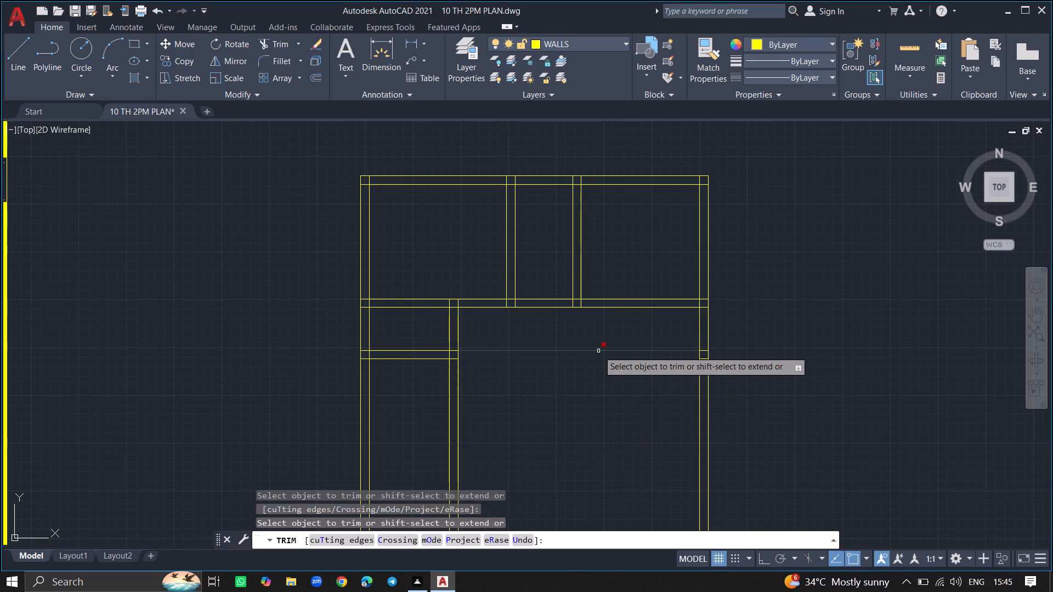
click(598, 350)
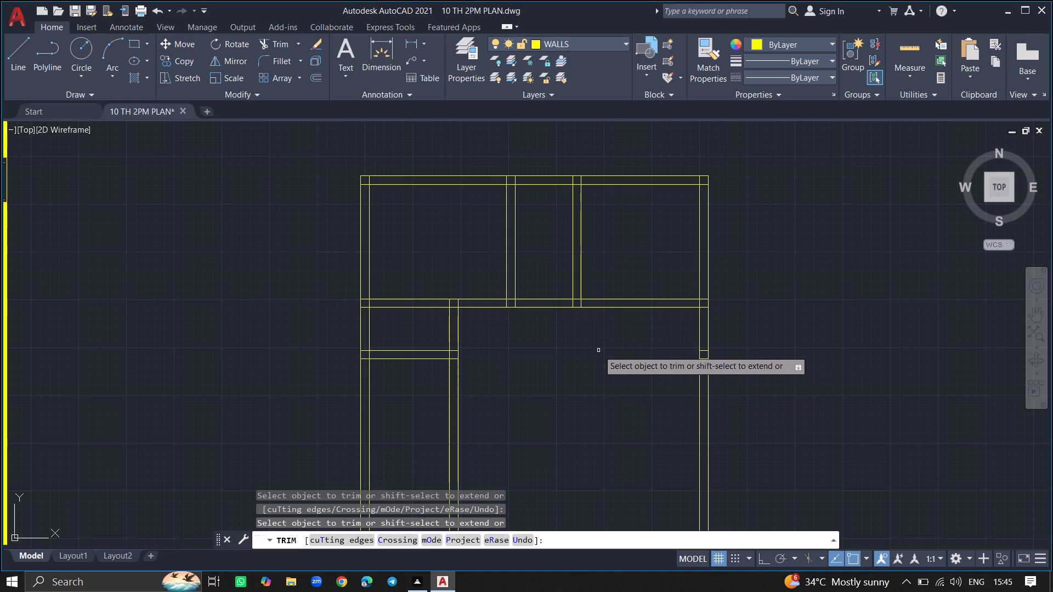
ctrl+scroll(598, 350, up, 1)
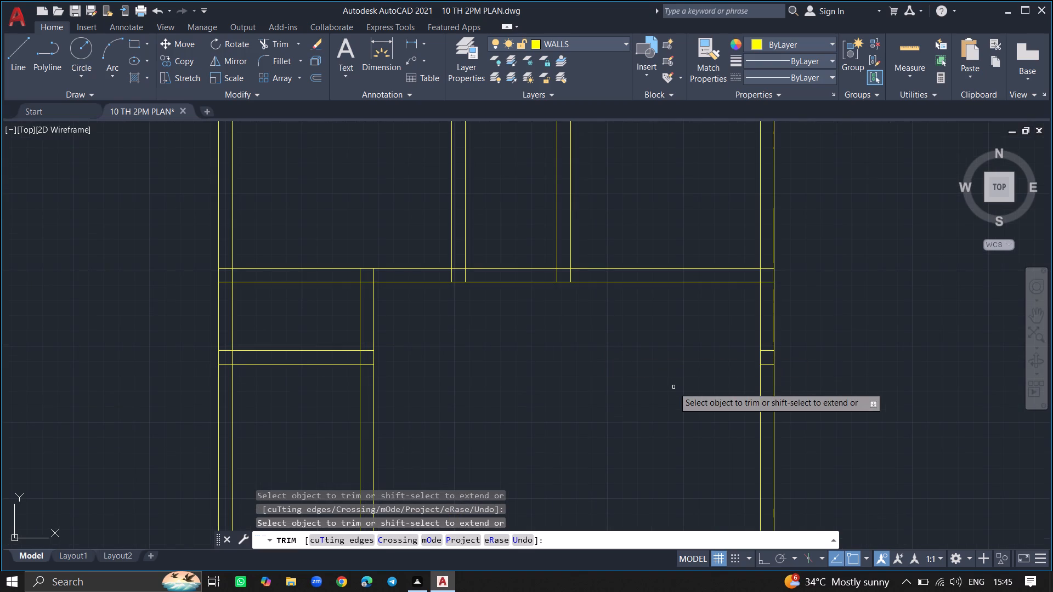
click(767, 365)
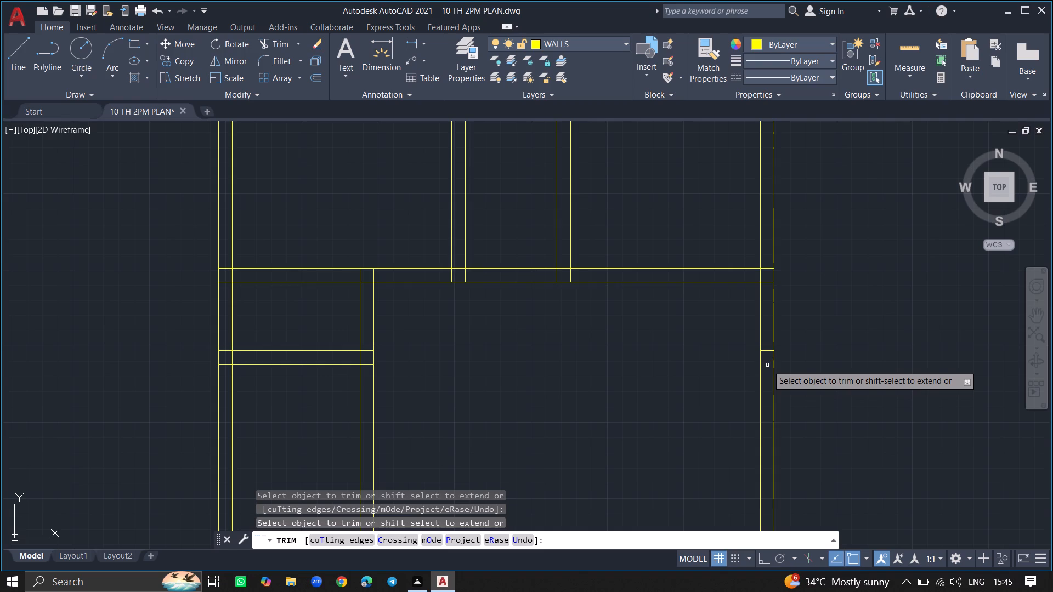
click(767, 352)
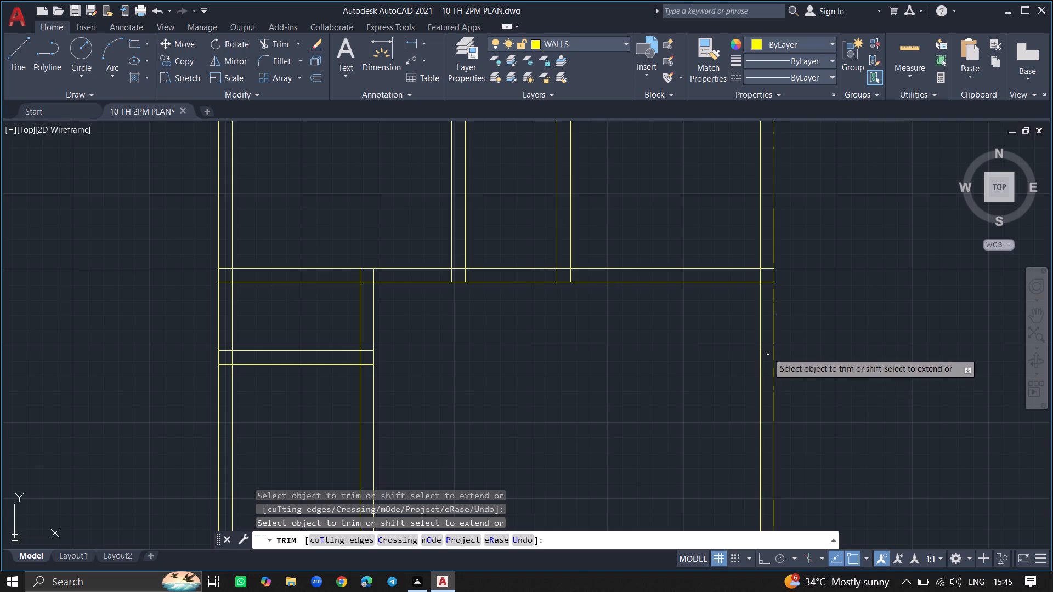
key(Return)
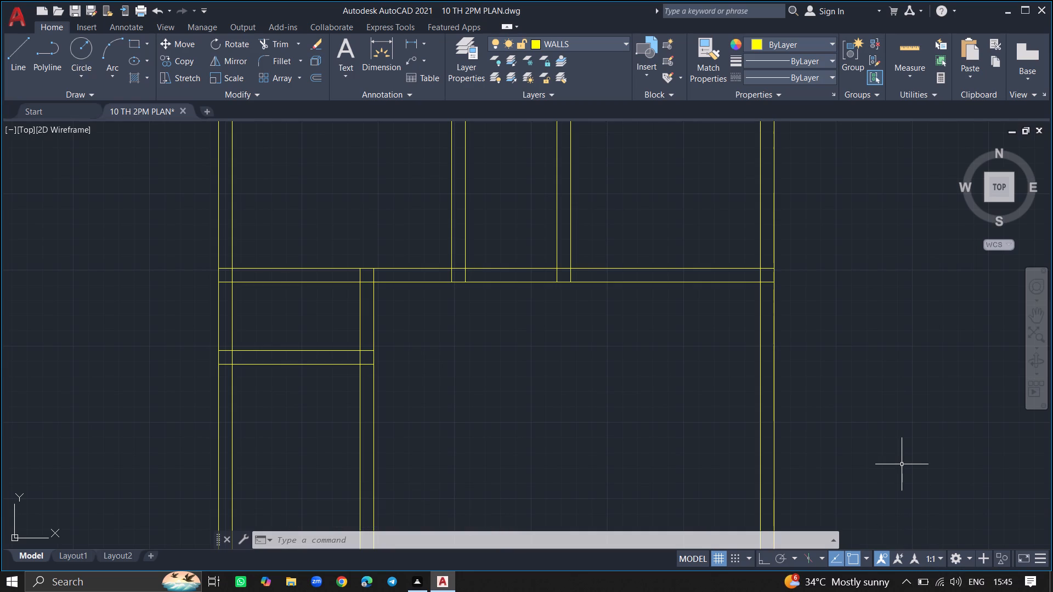
Trim both lines of the lower vertical wall where they continue below the third horizontal wall.
ctrl+scroll(902, 464, down, 4)
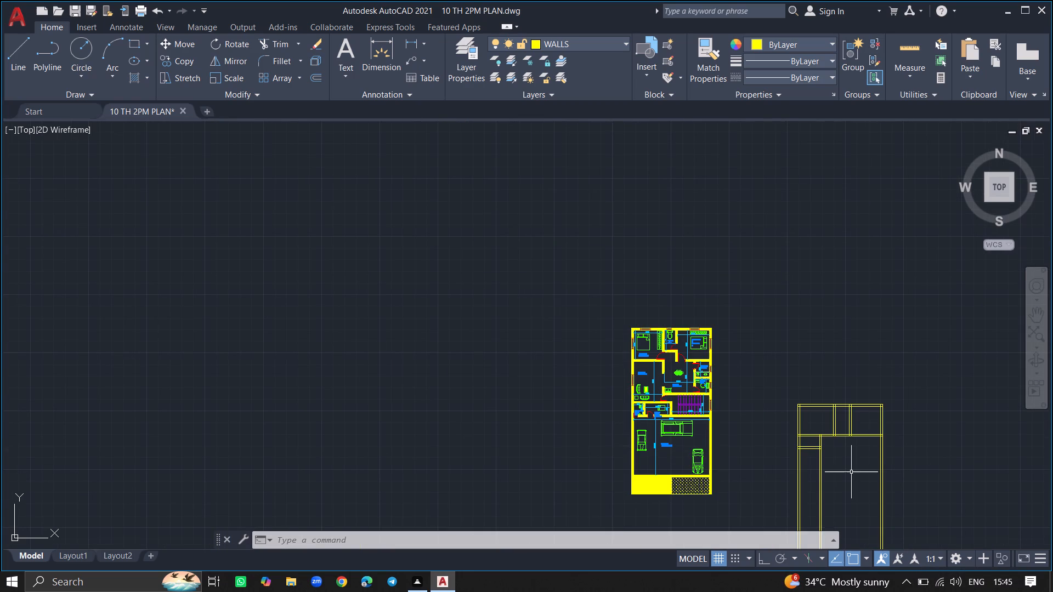
ctrl+scroll(818, 471, up, 4)
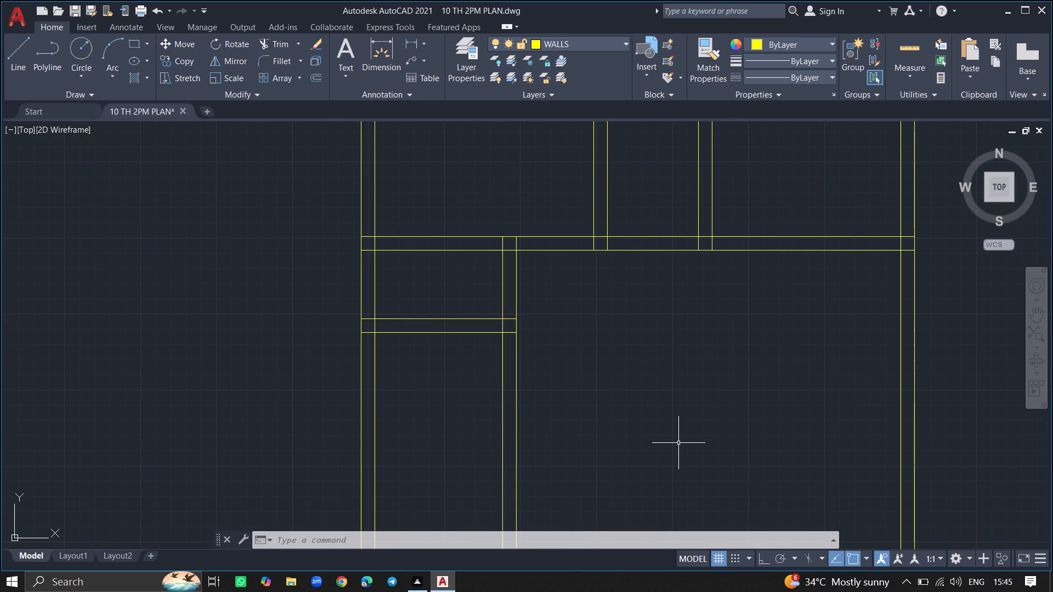
ctrl+scroll(678, 443, down, 4)
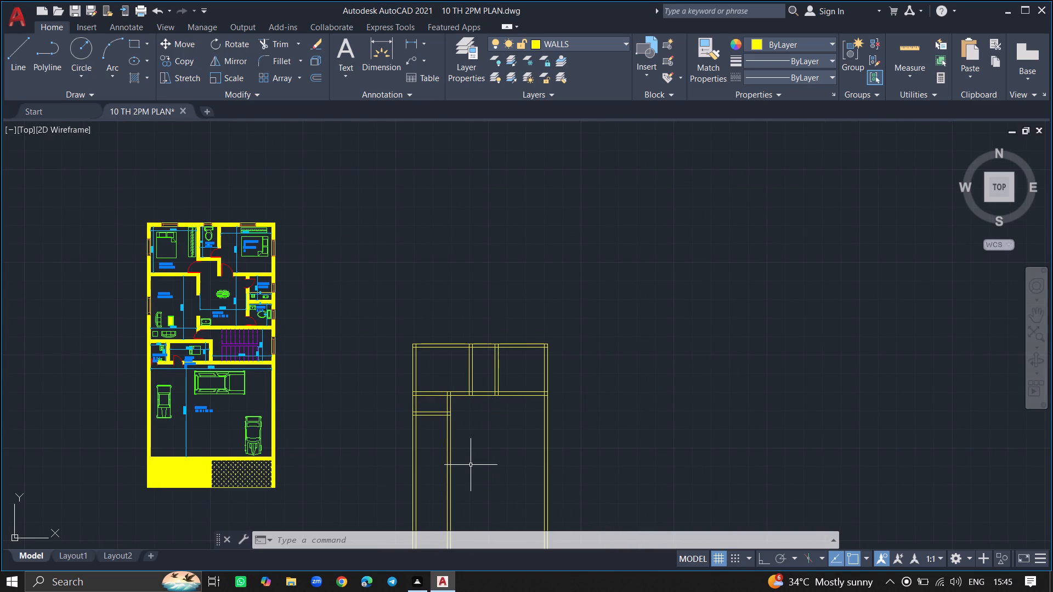
ctrl+scroll(471, 465, up, 1)
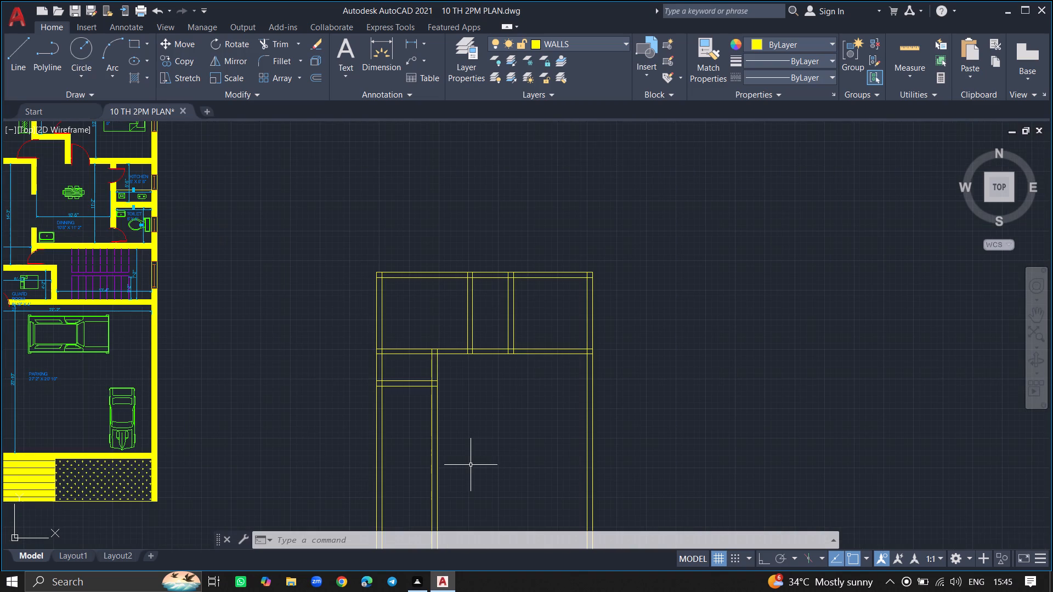
text(TRIM)
key(Return)
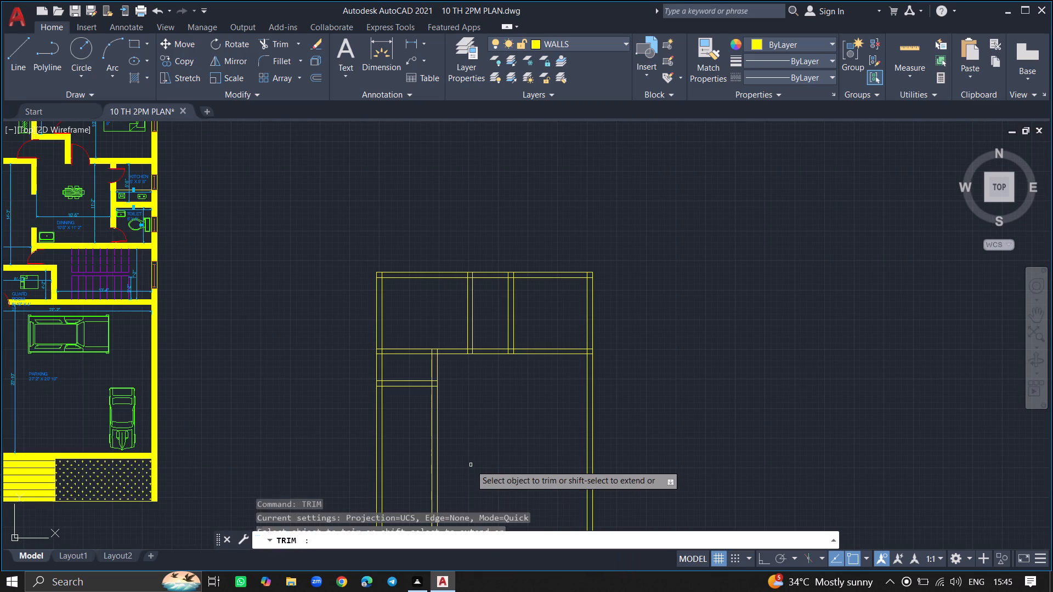
click(437, 467)
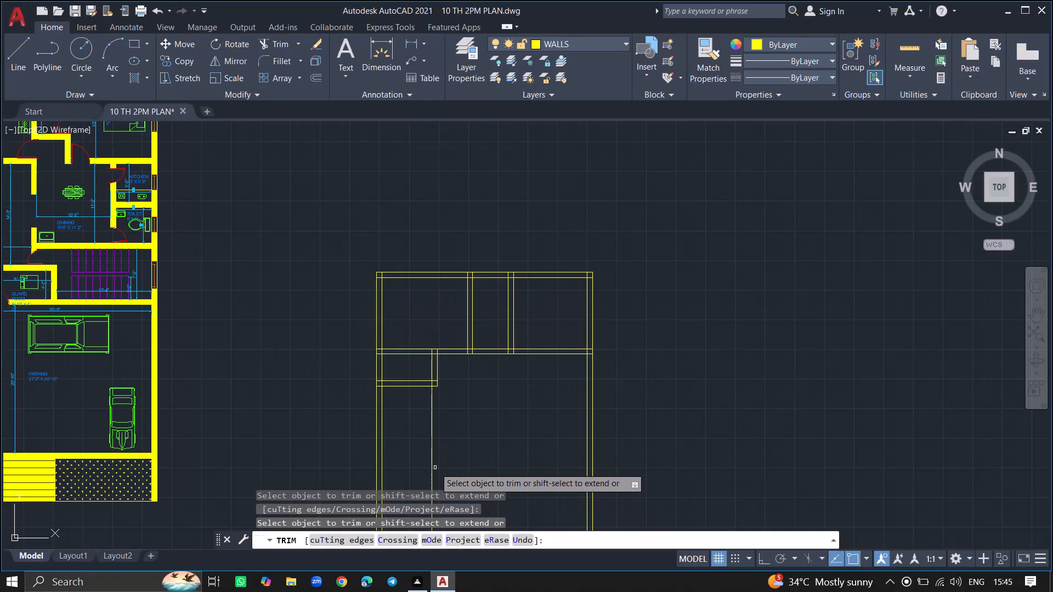
click(431, 468)
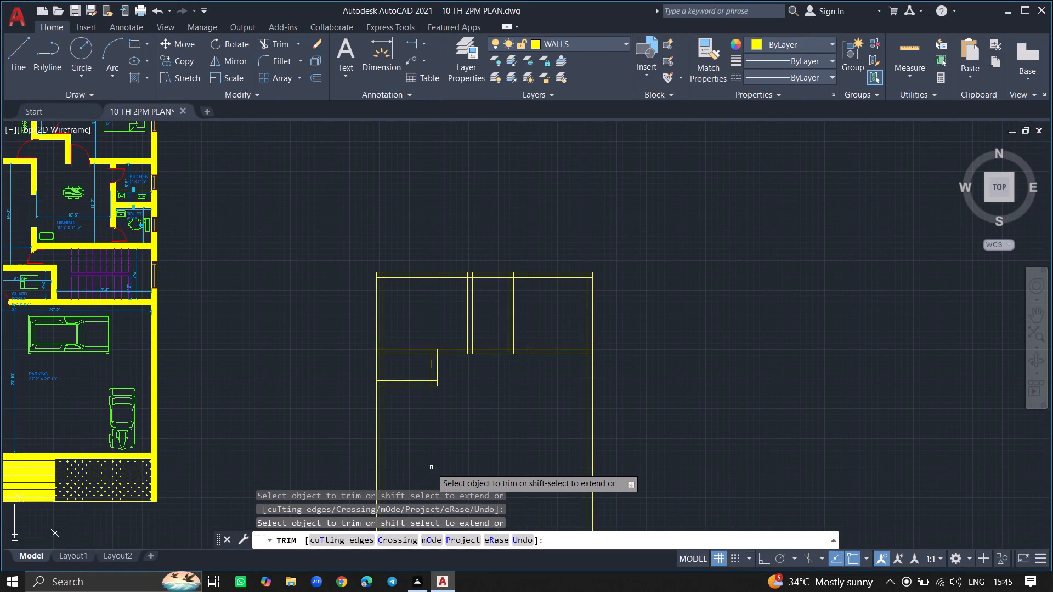
key(Return)
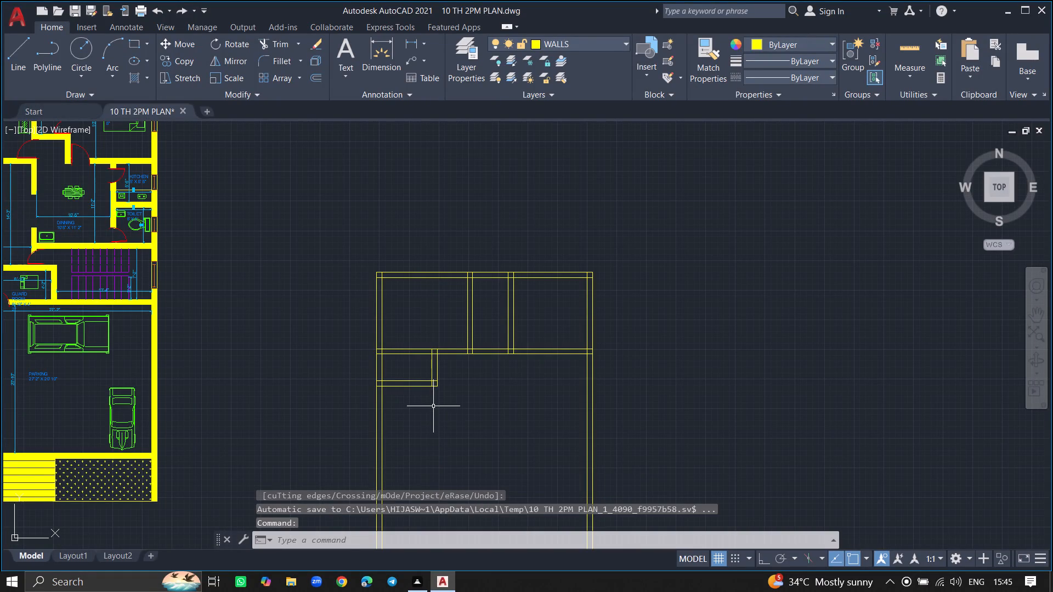
With Ortho on, draw a 14'6" horizontal line rightward from the left outer wall's inner face, below the third horizontal wall.
ctrl+scroll(433, 406, up, 4)
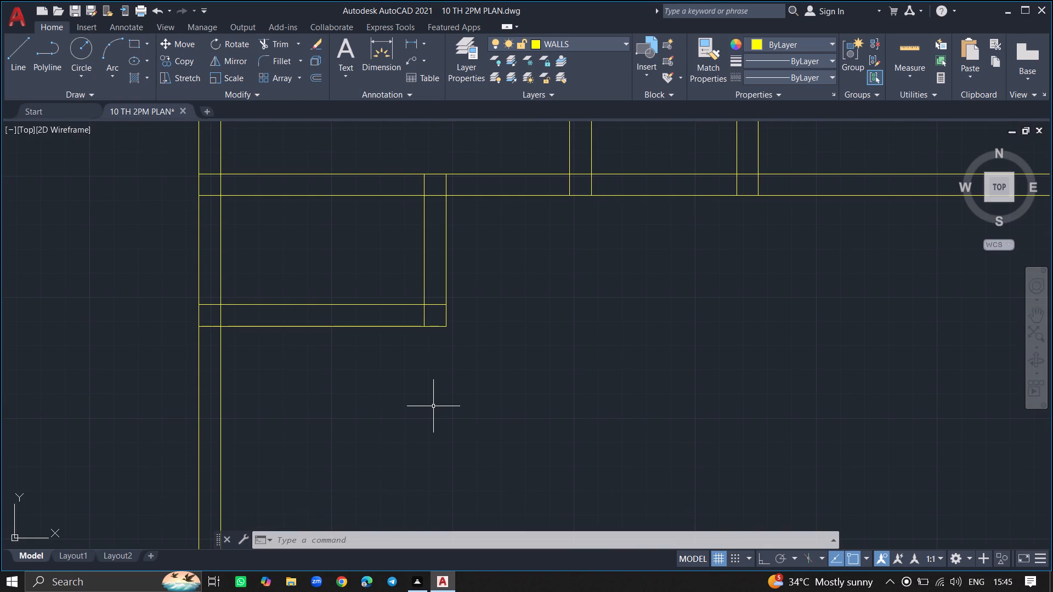
key(l)
key(Return)
click(221, 446)
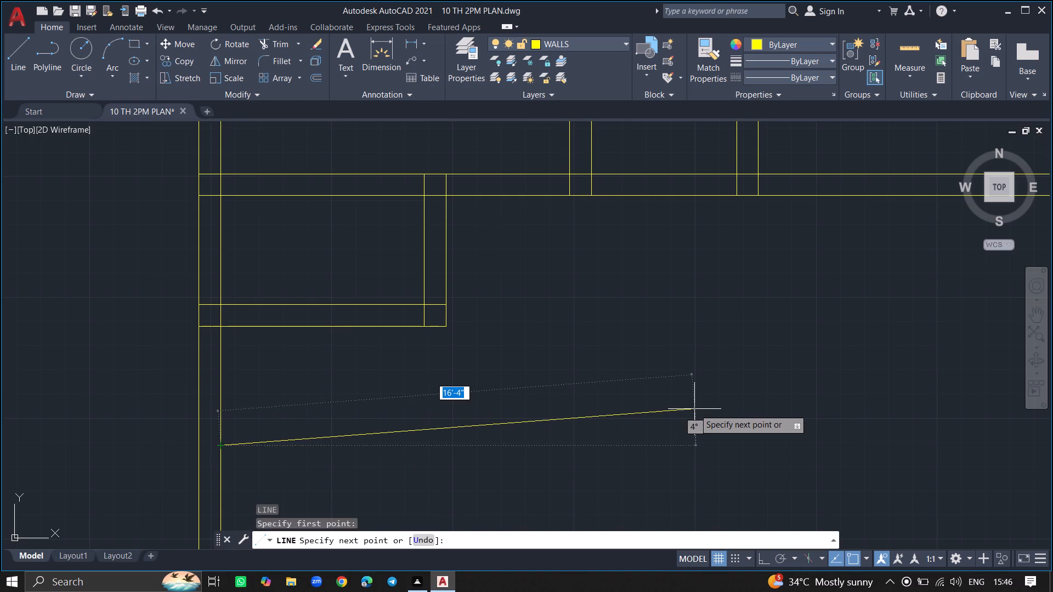
key(F8)
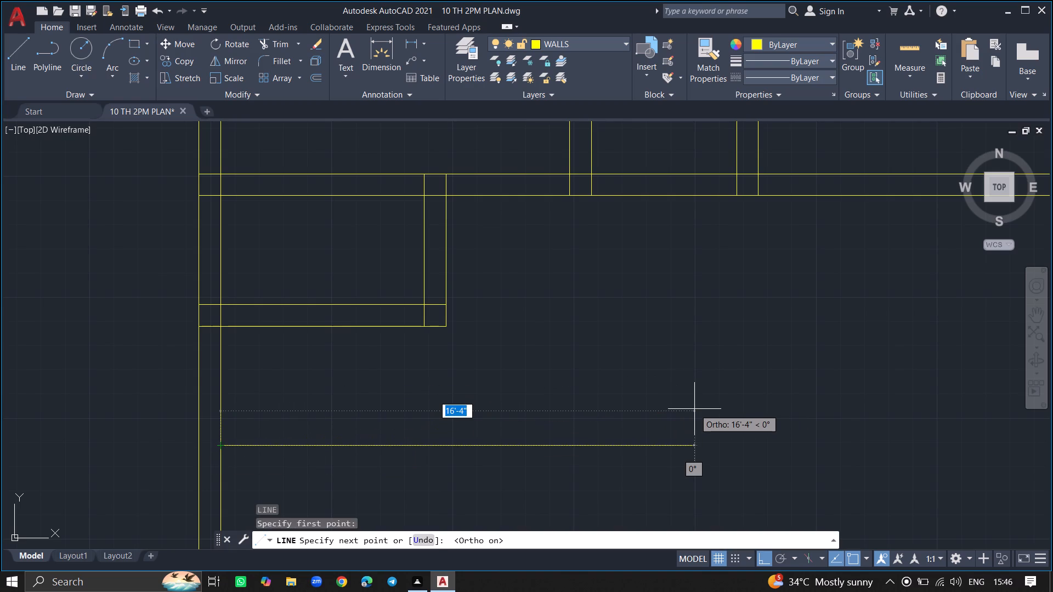
text(14')
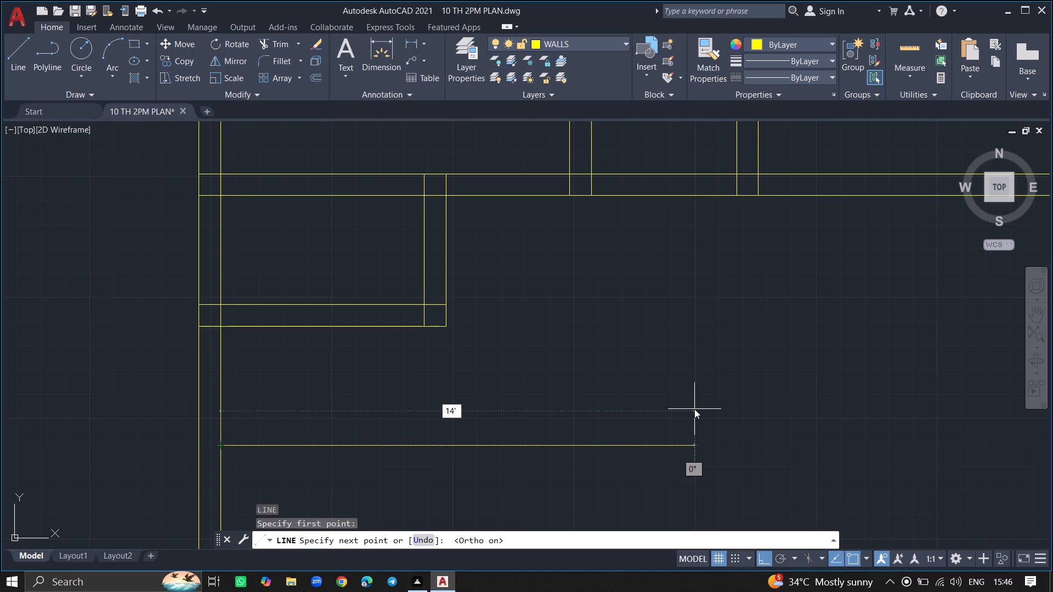
key(6)
key(shift+quotedbl)
key(Return)
key(Return)
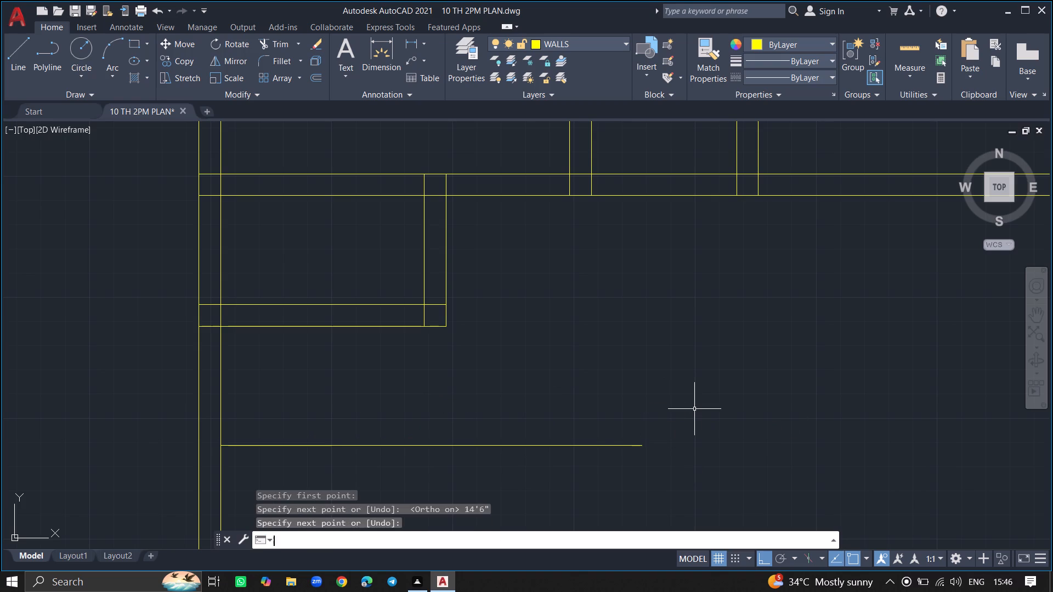
Draw a 4'6" vertical line downward from the lower face of the third horizontal wall, crossing the 14'6" line.
ctrl+scroll(694, 409, down, 4)
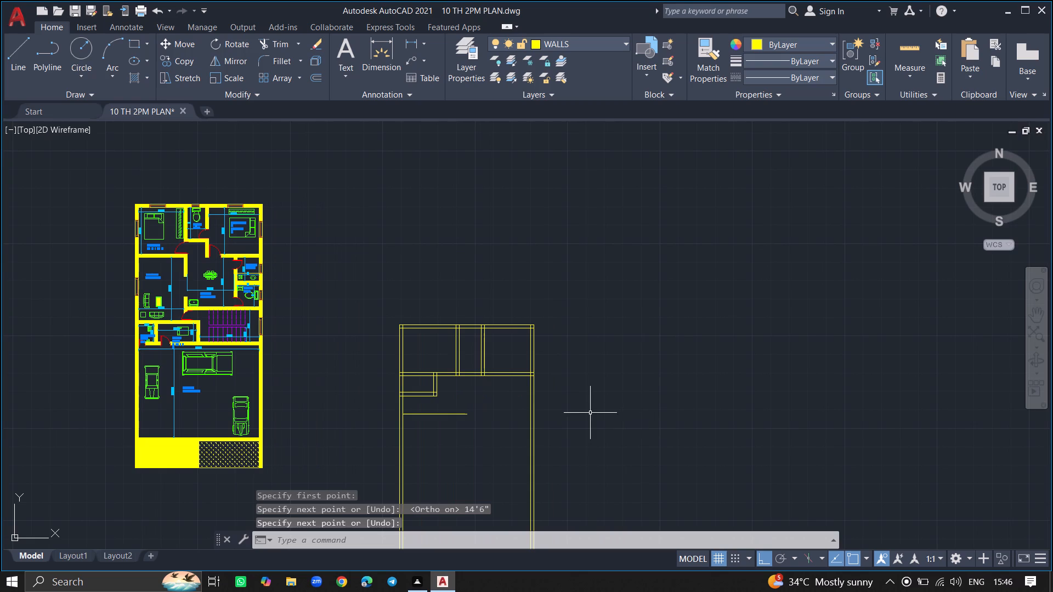
ctrl+scroll(482, 433, up, 2)
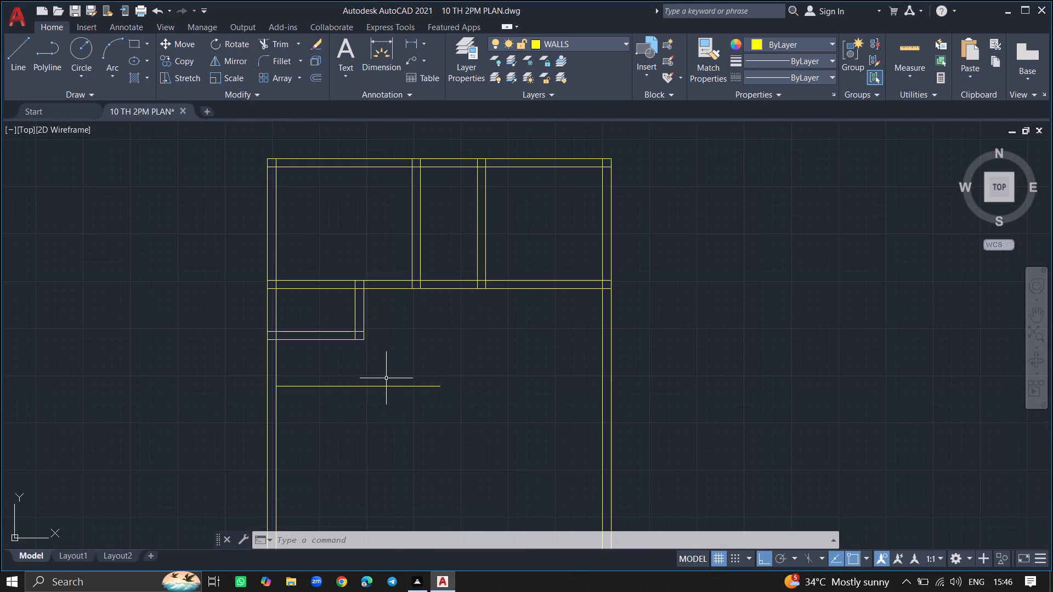
ctrl+scroll(359, 384, up, 1)
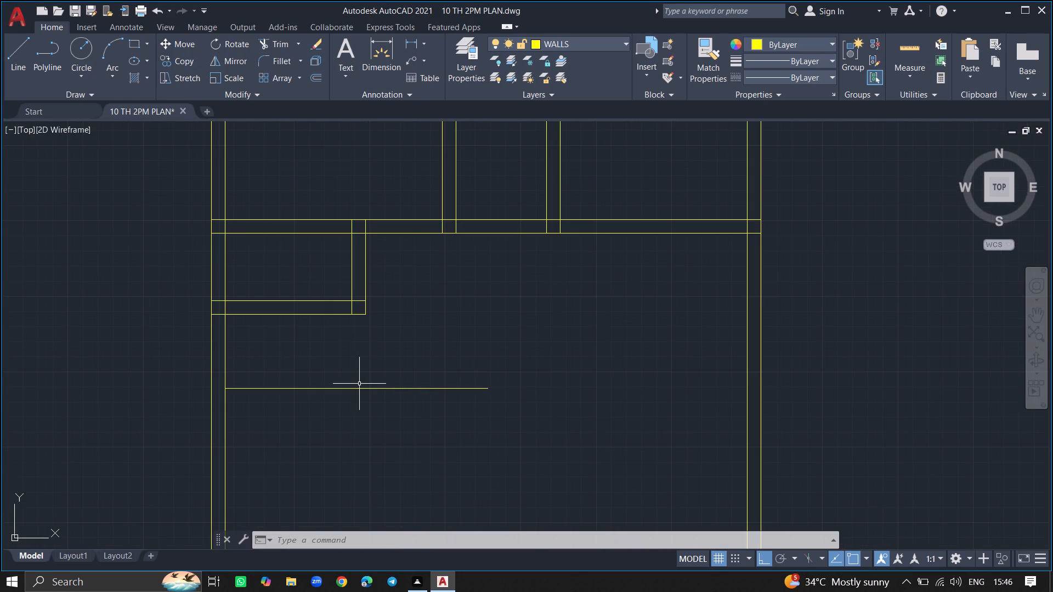
key(l)
key(Return)
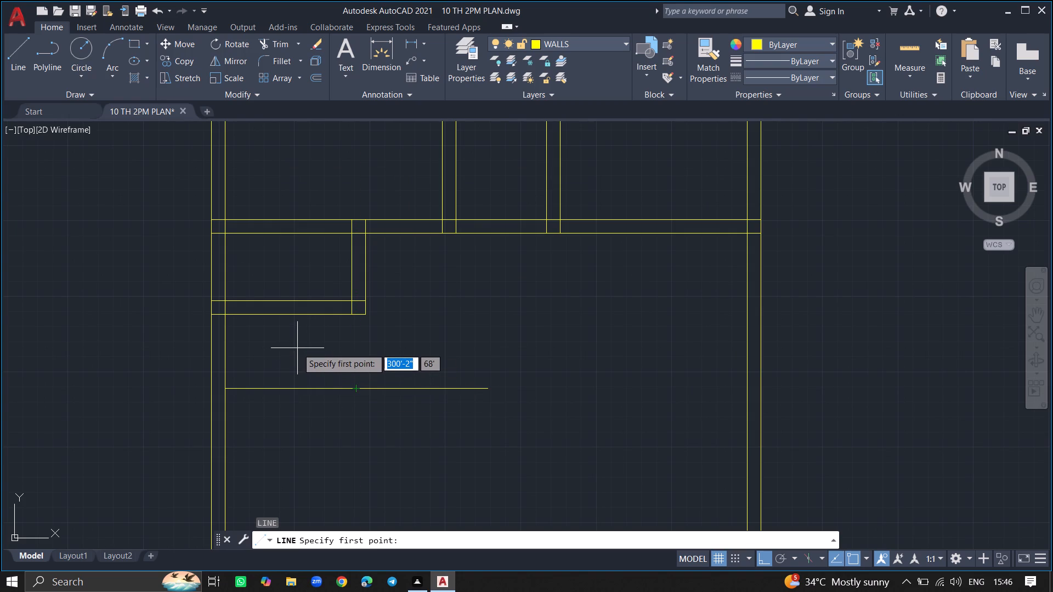
ctrl+scroll(296, 341, up, 2)
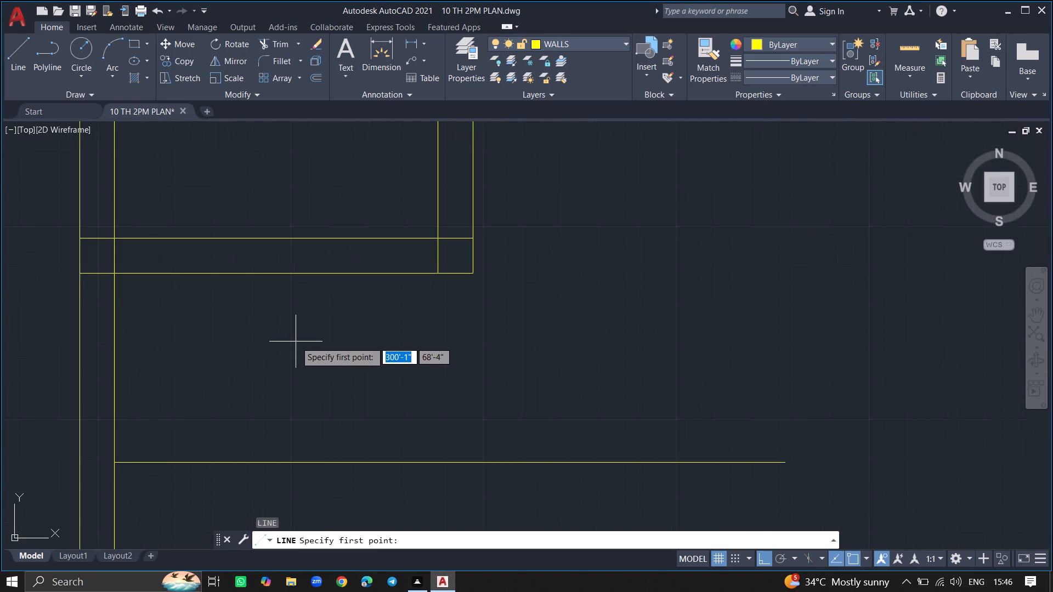
drag(278, 275, 235, 428)
text(4')
key(6)
key(shift+quotedbl)
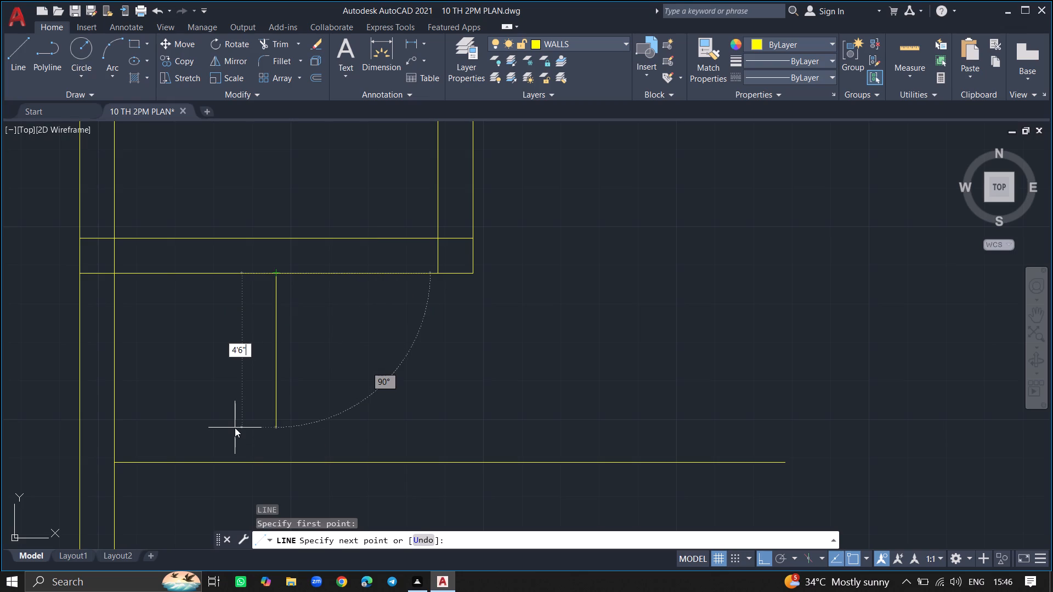
key(Return)
key(Return)
Make STAIRCASE the current layer and close the layer manager.
ctrl+scroll(235, 428, down, 1)
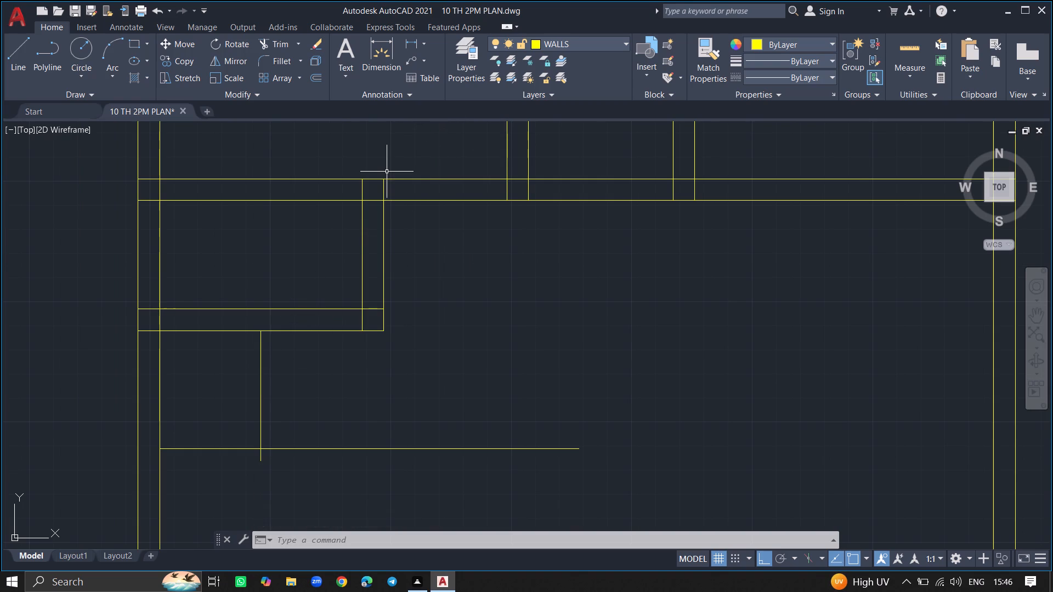
ctrl+scroll(387, 172, down, 2)
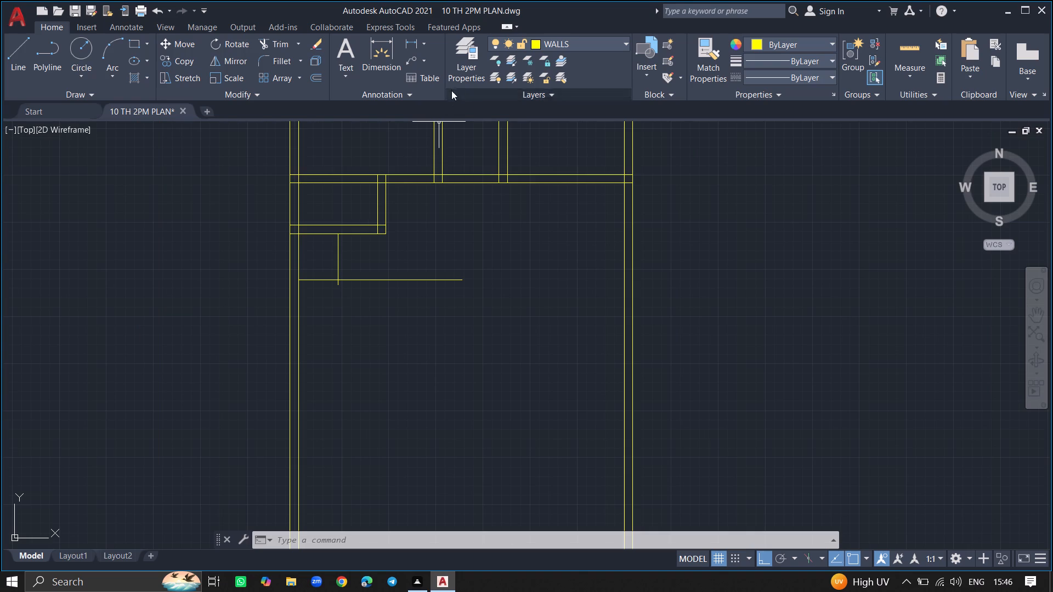
double_click(458, 78)
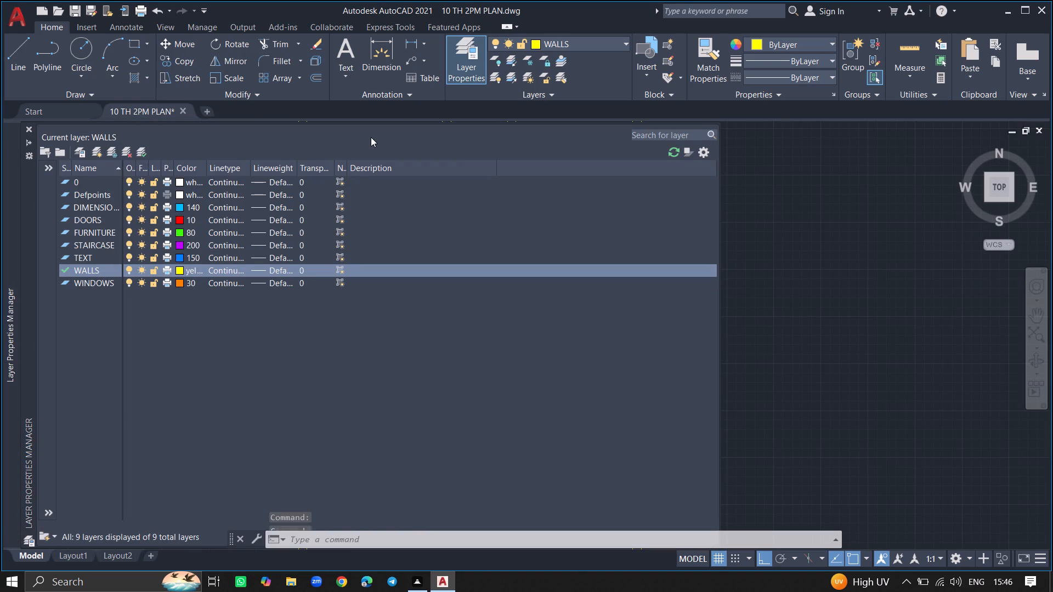
double_click(106, 242)
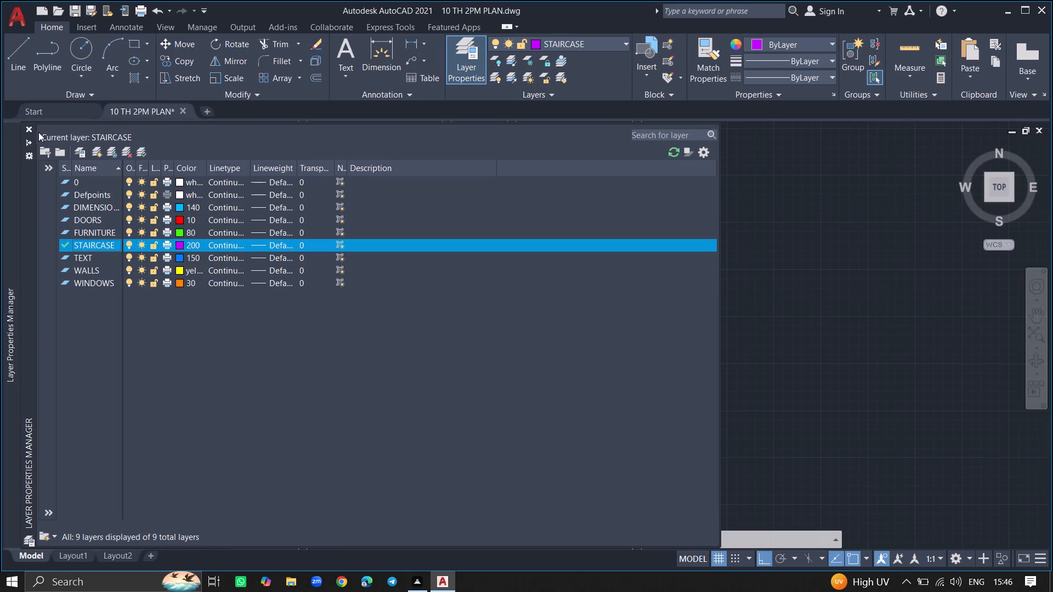
click(31, 128)
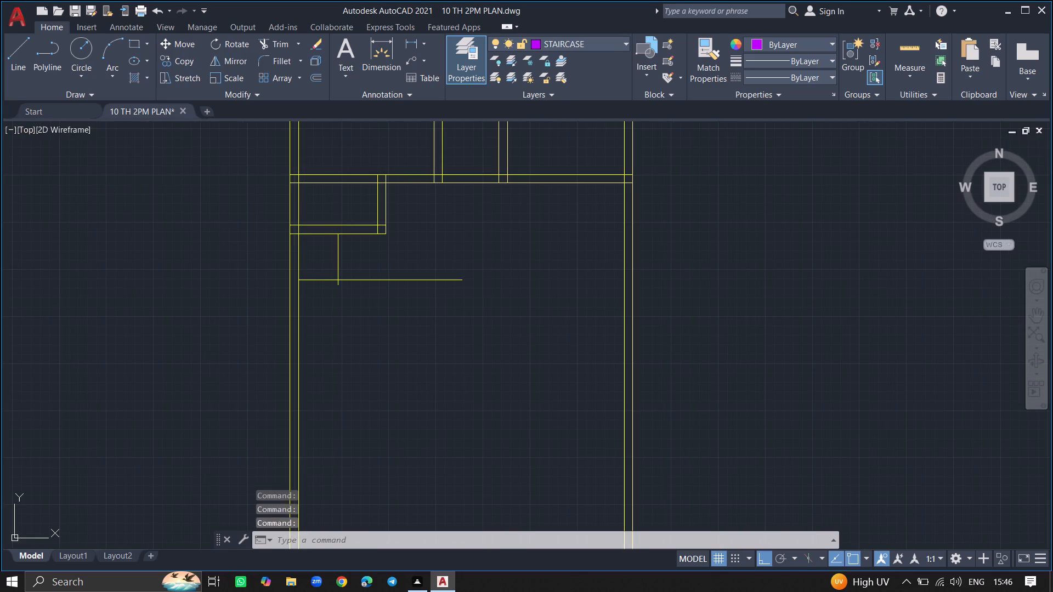
ctrl+scroll(414, 251, up, 3)
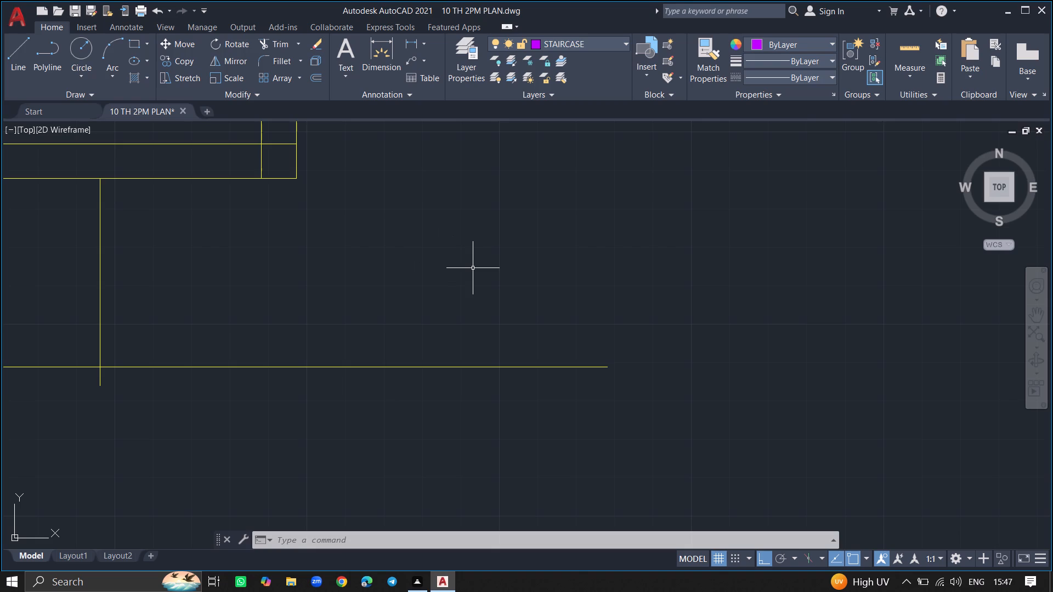
Draw a vertical tread line about 3'-4" down from the third horizontal wall's lower face, just right of the yellow vertical line.
key(l)
key(Return)
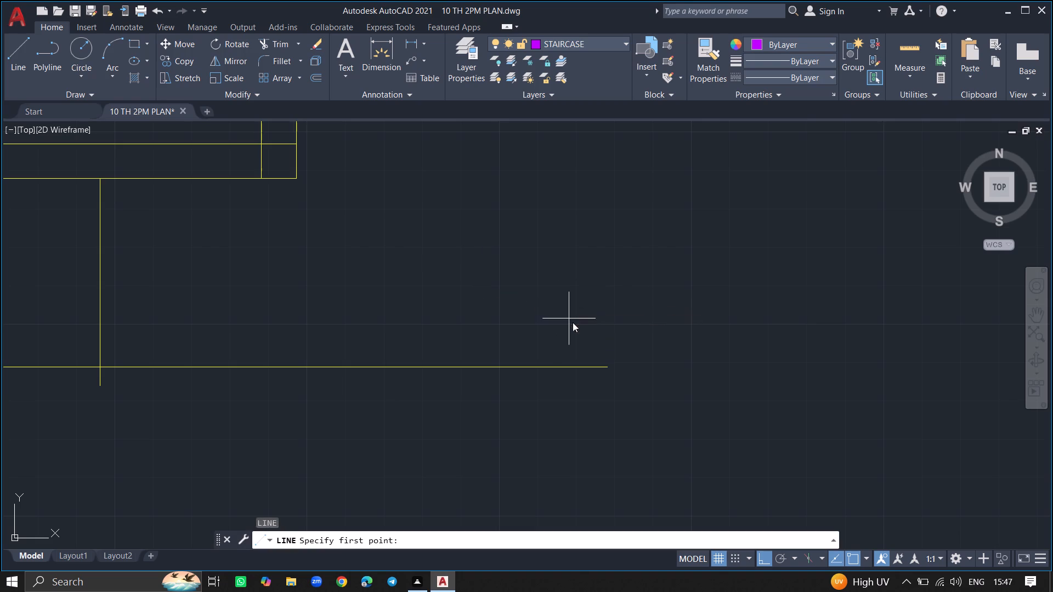
ctrl+scroll(484, 340, down, 4)
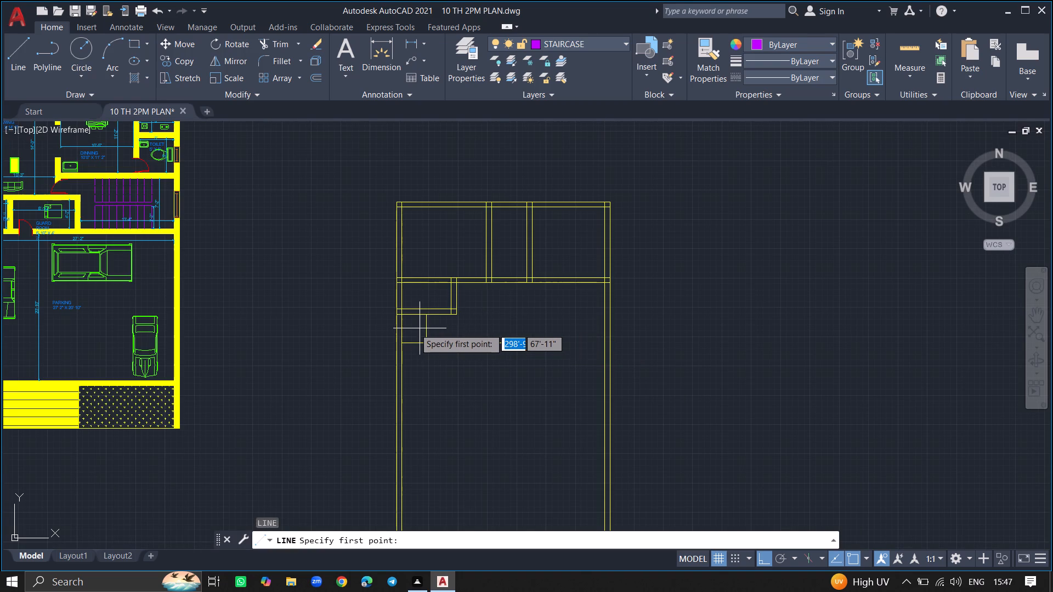
ctrl+scroll(411, 328, up, 1)
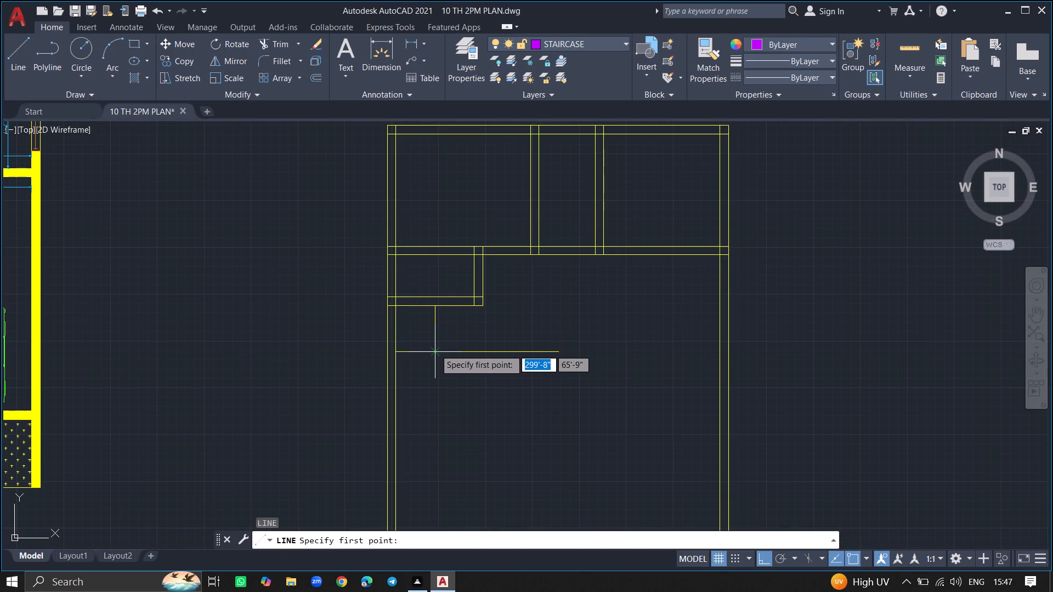
ctrl+scroll(435, 351, up, 4)
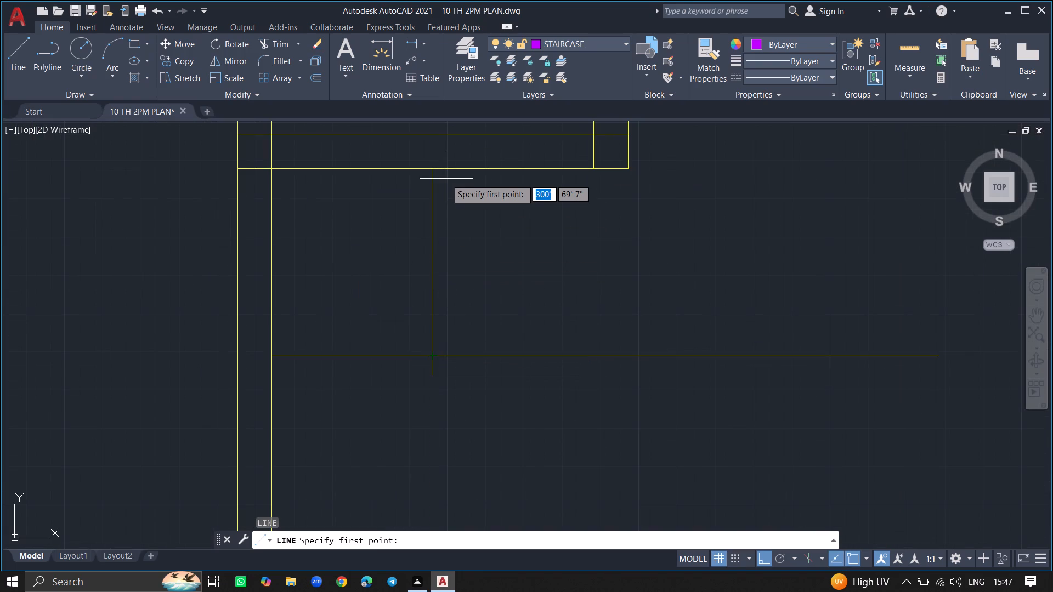
click(446, 169)
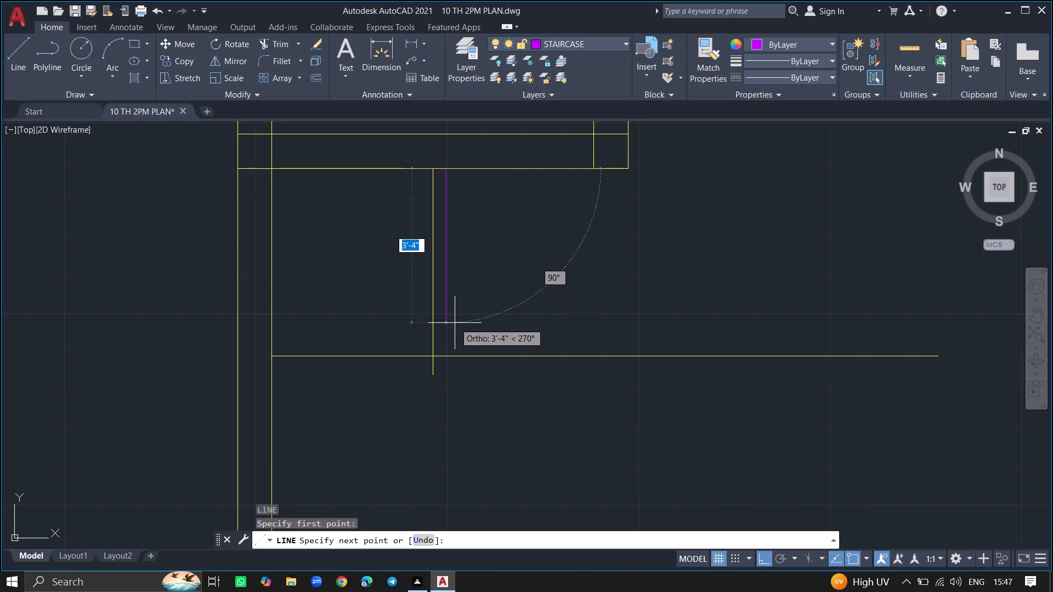
click(455, 323)
key(Return)
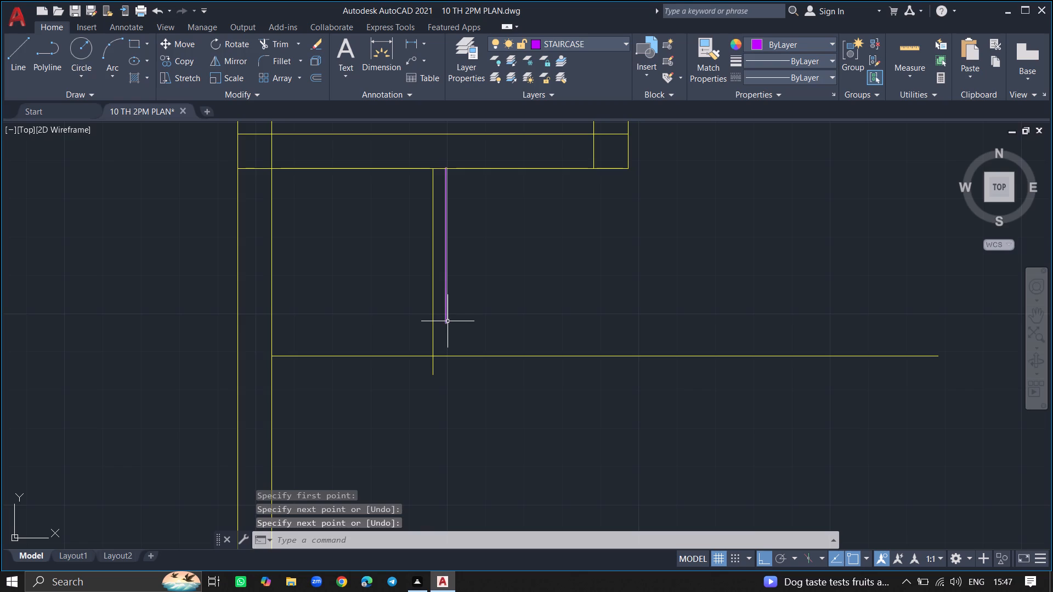
Offset the first tread line 1' to the right, repeating from each new line to make four copies.
click(448, 321)
key(o)
text(FF)
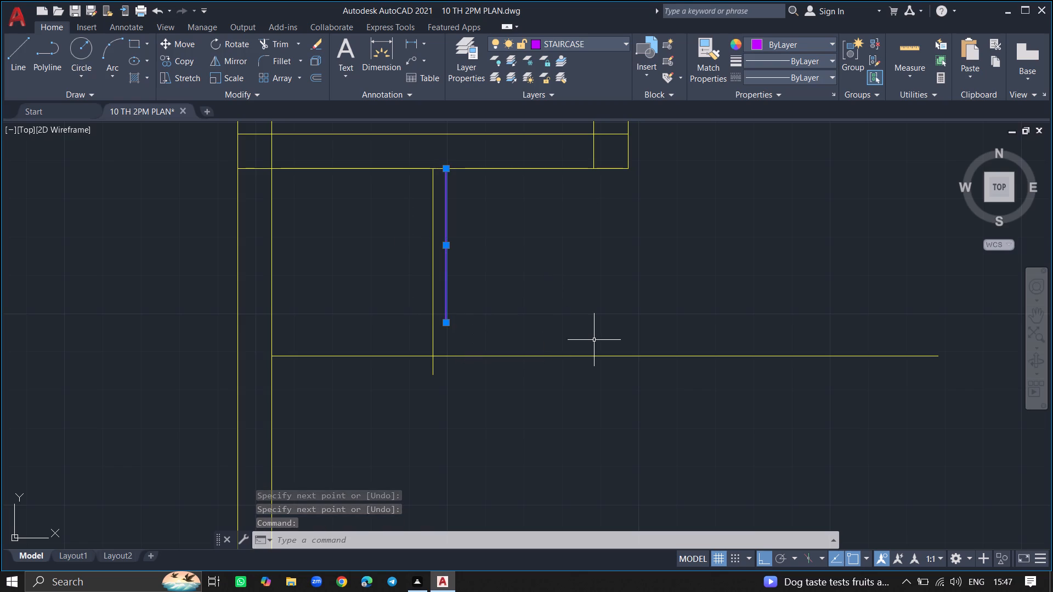
text(OFF)
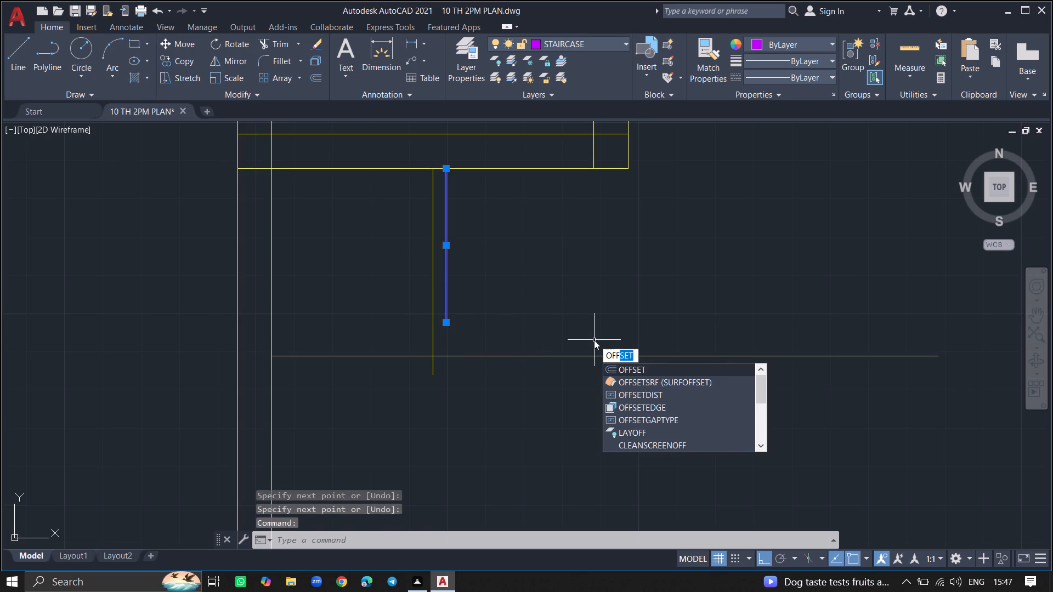
click(614, 364)
key(1)
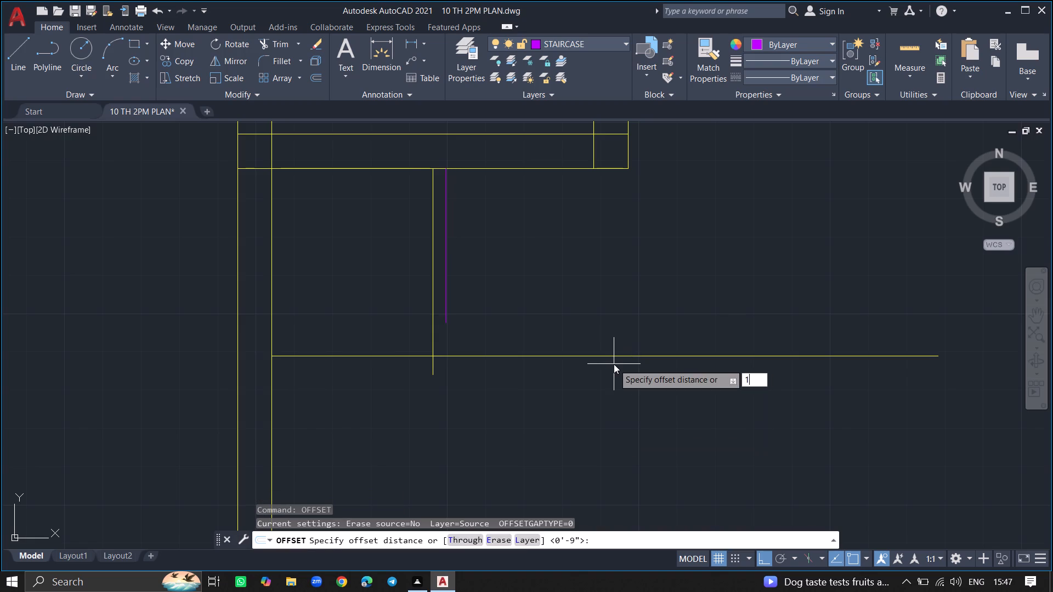
key(apostrophe)
key(Return)
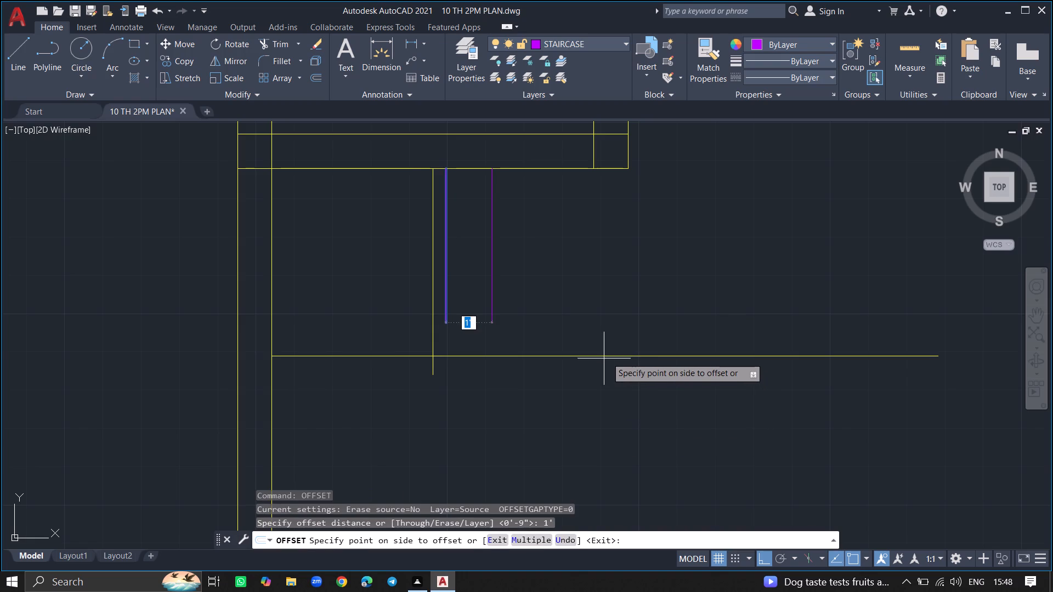
click(613, 355)
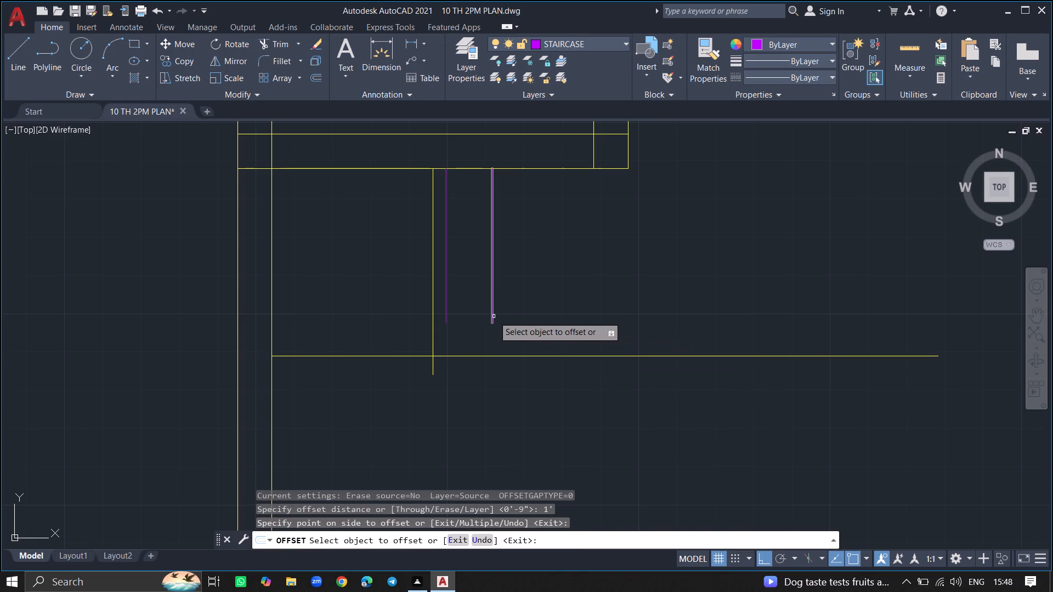
drag(493, 316, 533, 318)
click(533, 318)
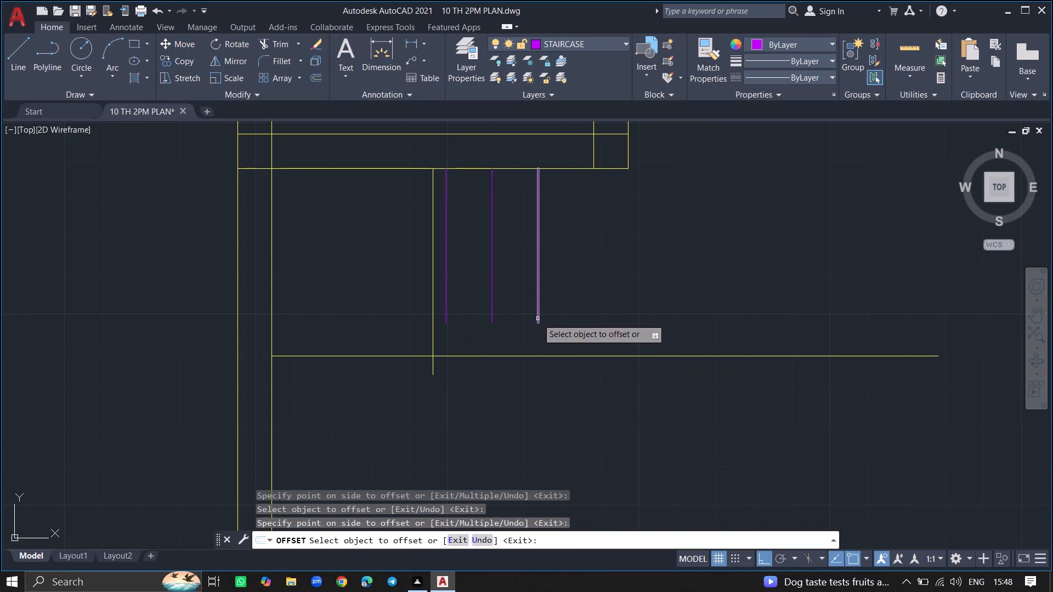
drag(537, 318, 565, 315)
click(565, 315)
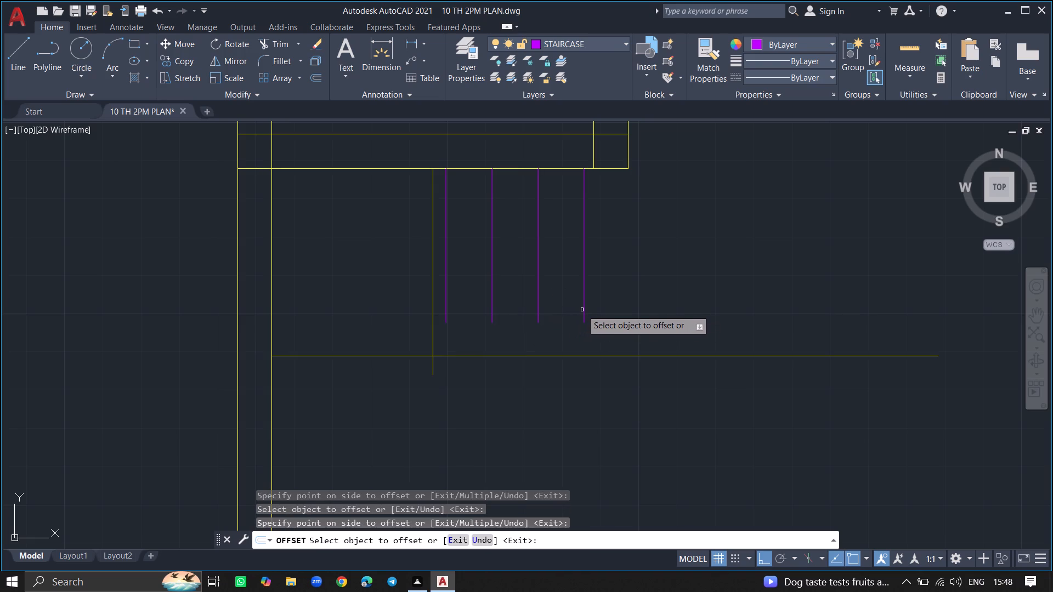
click(584, 309)
click(615, 307)
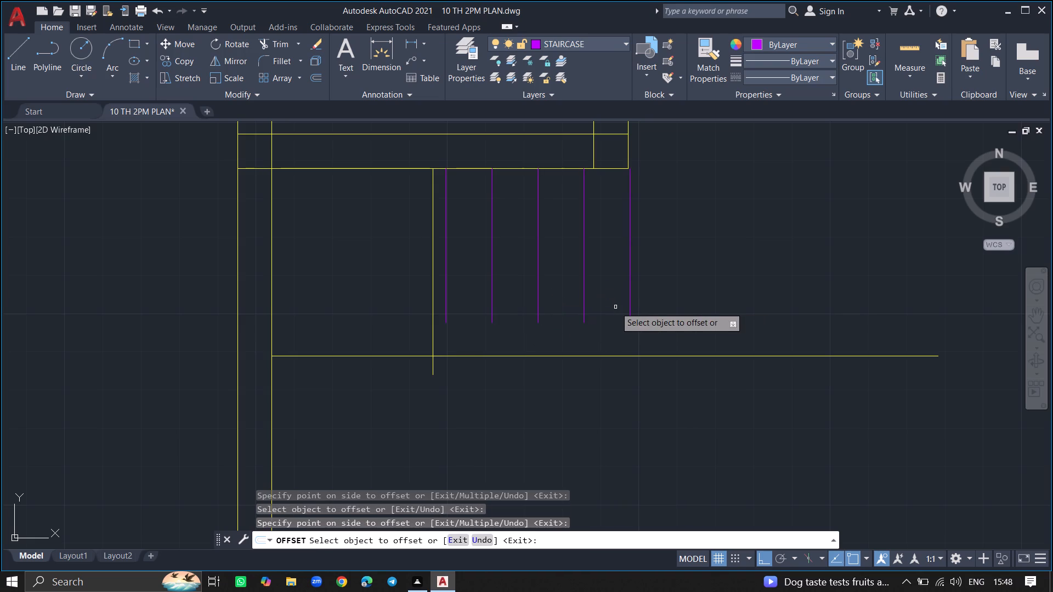
Continue the 1' offsets rightward from the last tread line to add four more treads, and finish the offsetting.
click(630, 304)
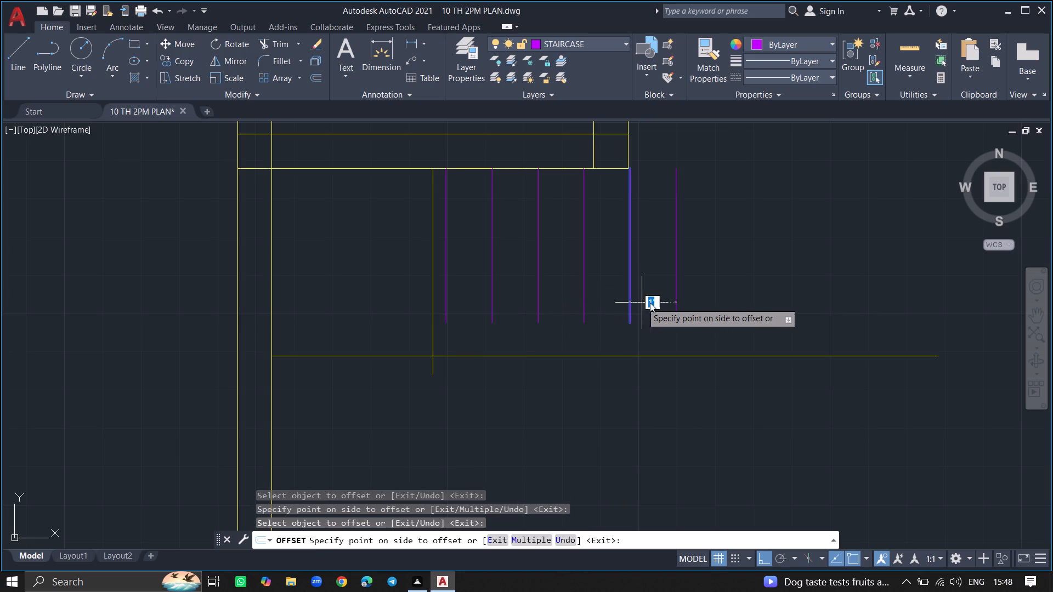
click(650, 303)
click(676, 303)
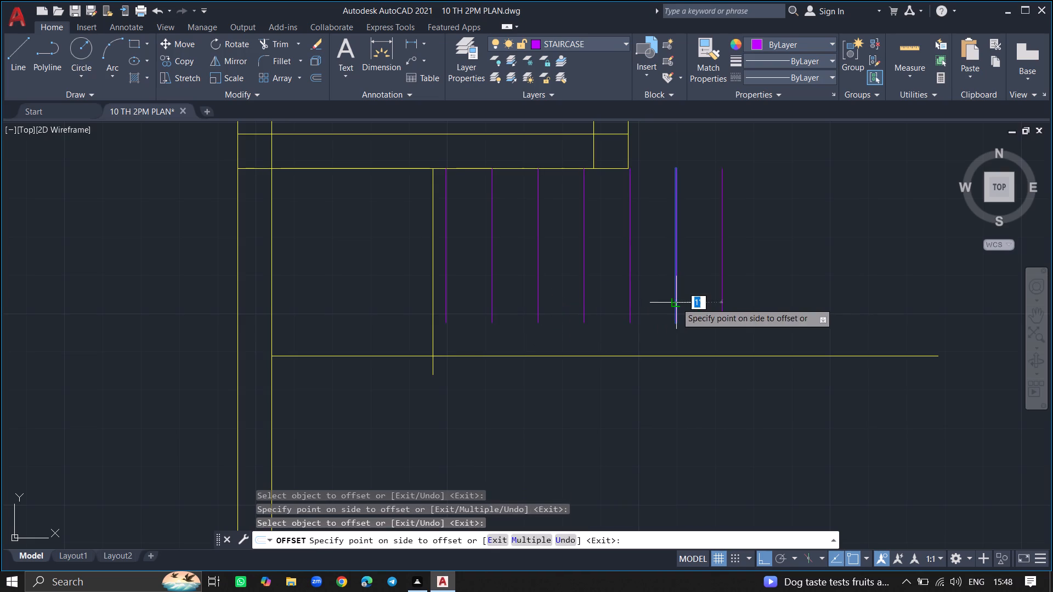
click(711, 301)
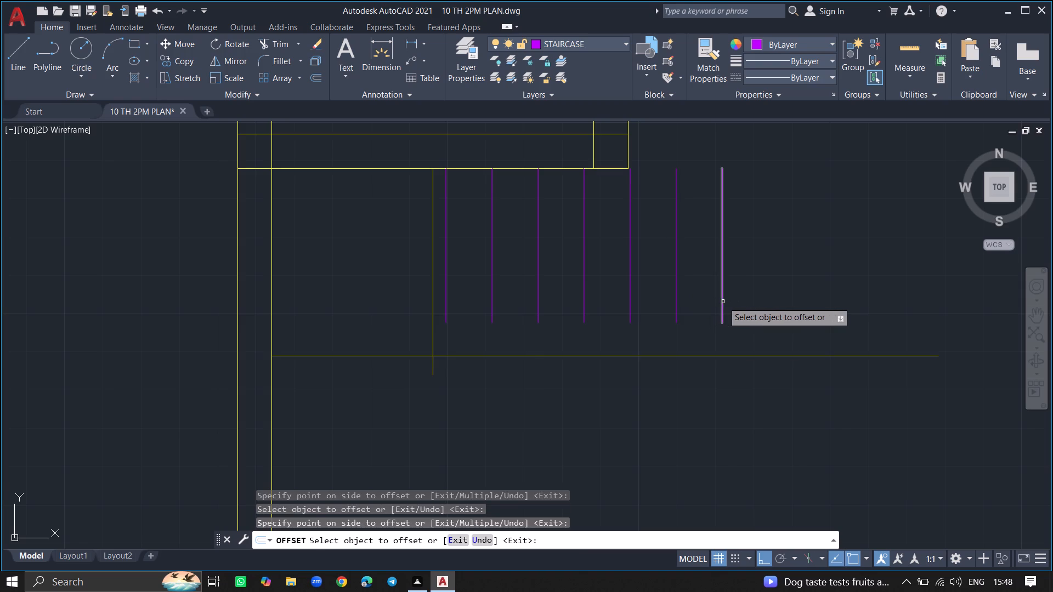
drag(723, 301, 748, 297)
click(748, 297)
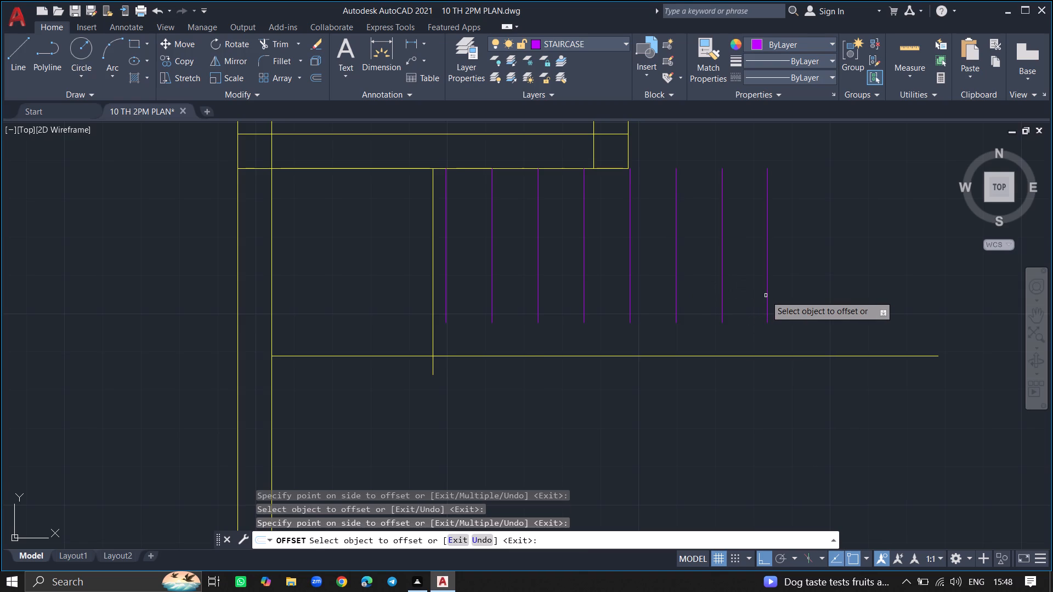
drag(766, 295, 790, 295)
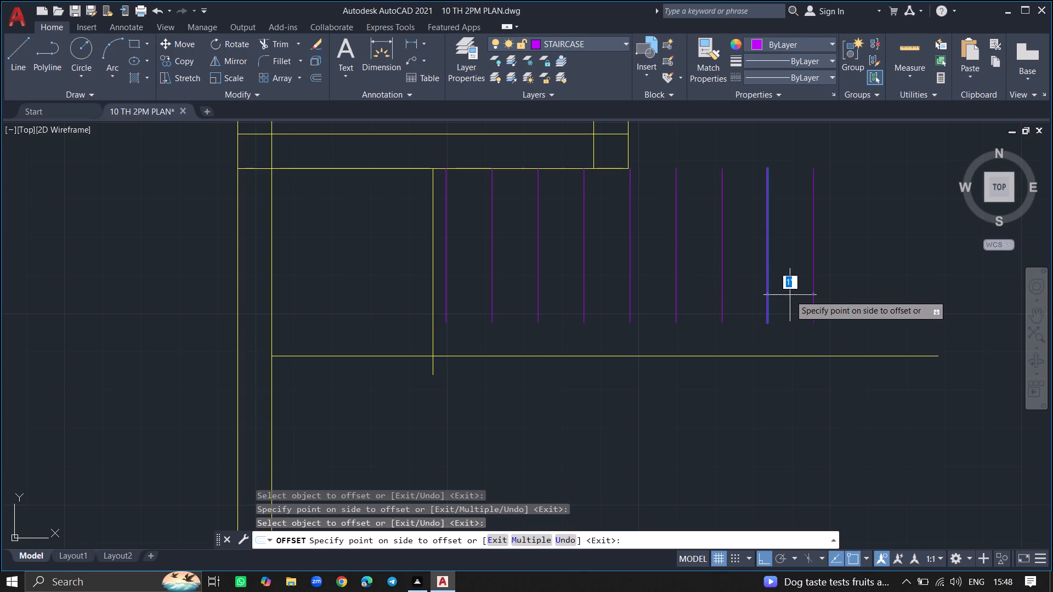
drag(790, 295, 798, 297)
click(798, 297)
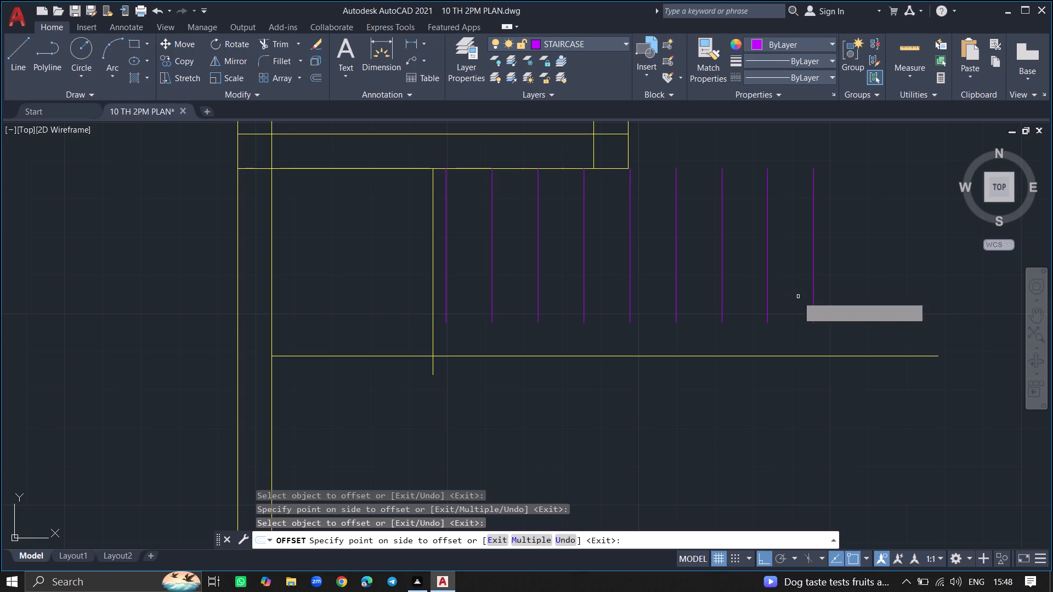
click(570, 300)
key(Return)
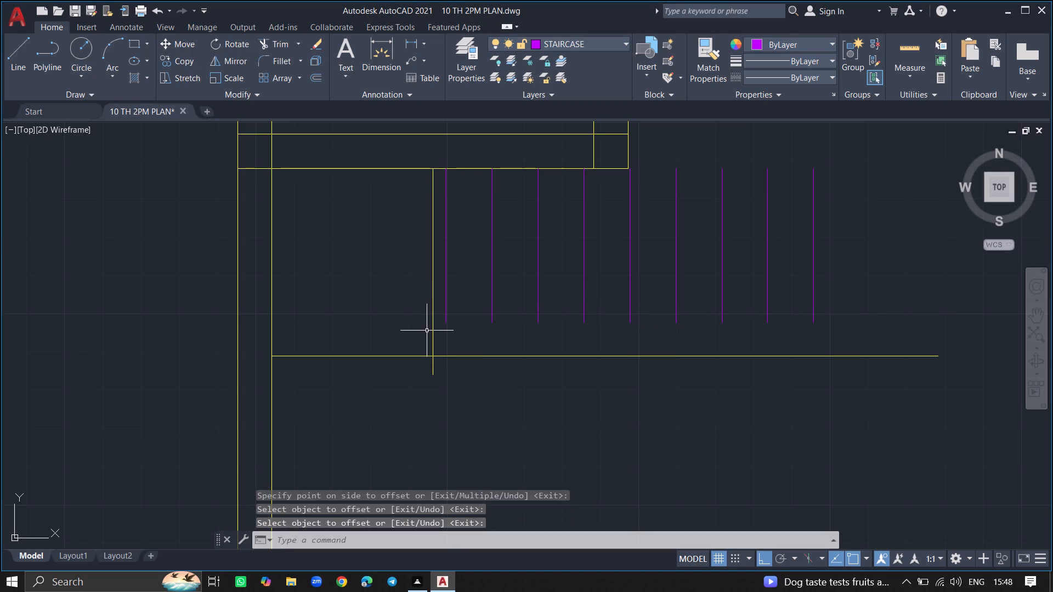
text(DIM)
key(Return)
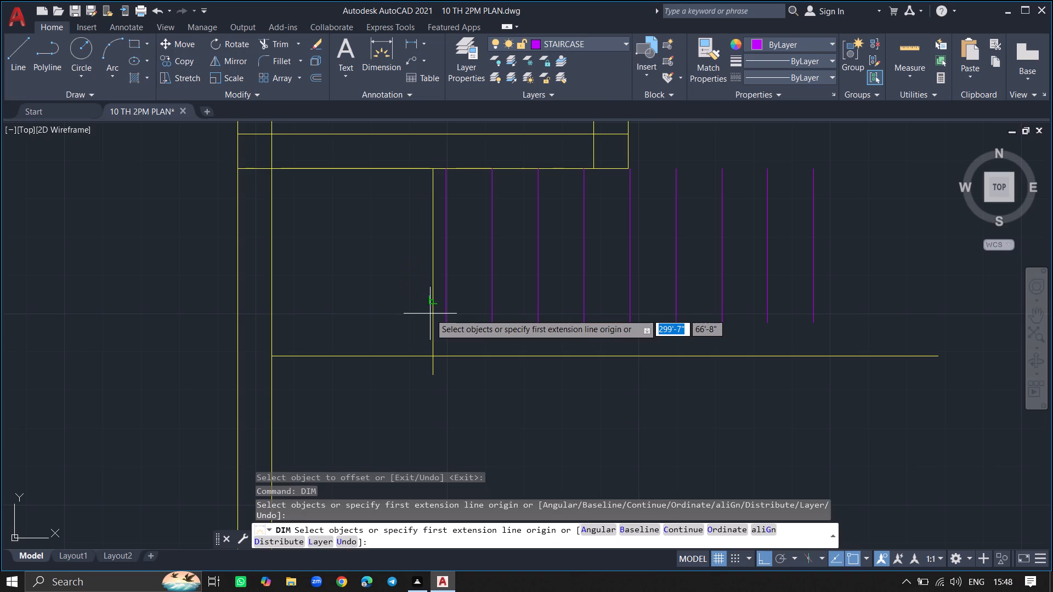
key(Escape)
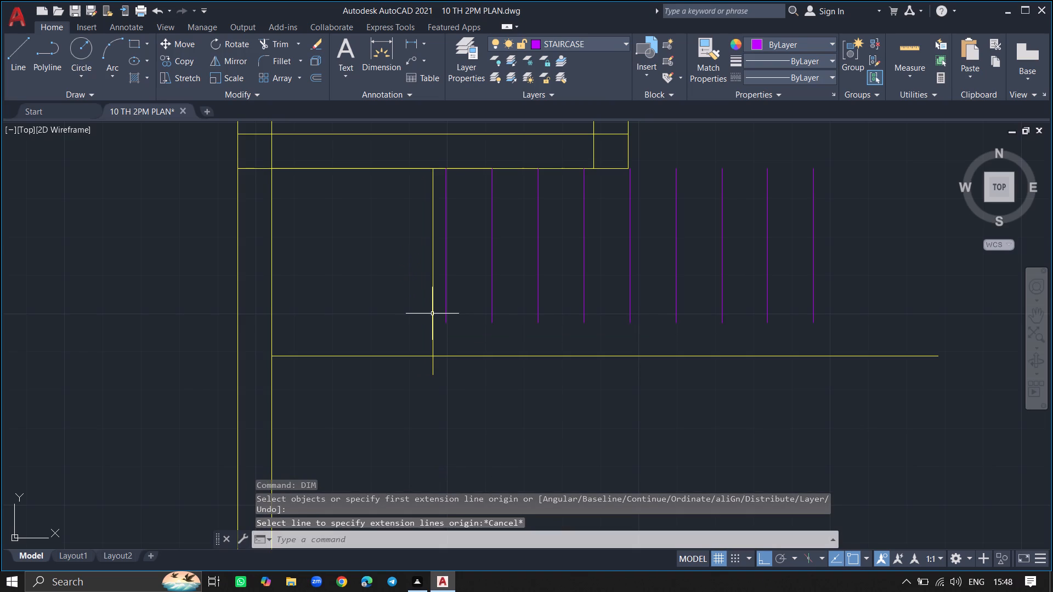
Delete the yellow 4'6" vertical line beside the first tread line.
click(432, 314)
key(Delete)
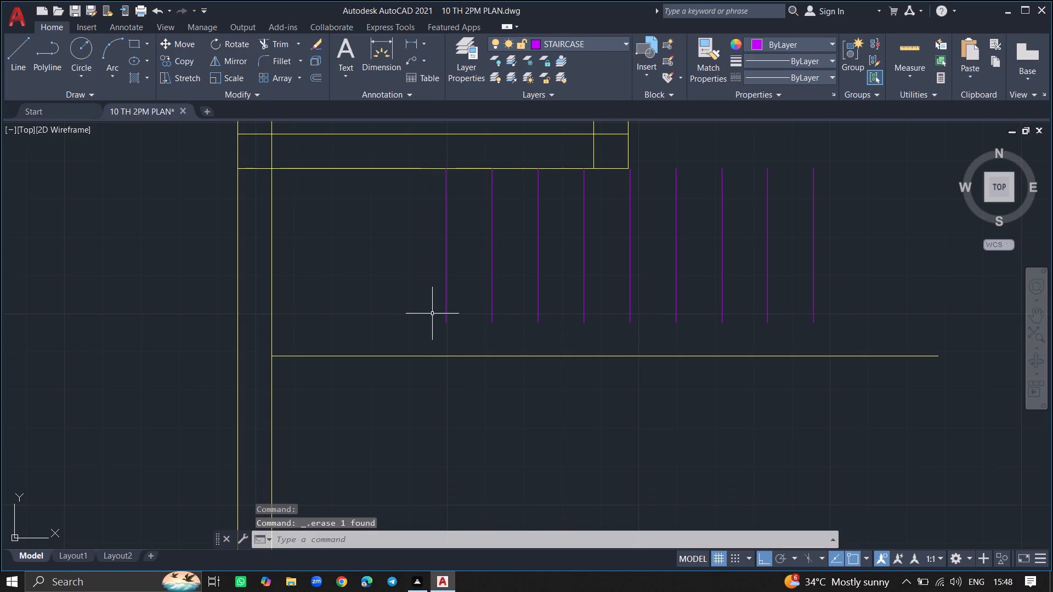
Draw a vertical line about 7' down from the third horizontal wall's lower face, left of the first tread, crossing the horizontal line.
key(l)
key(Return)
click(420, 168)
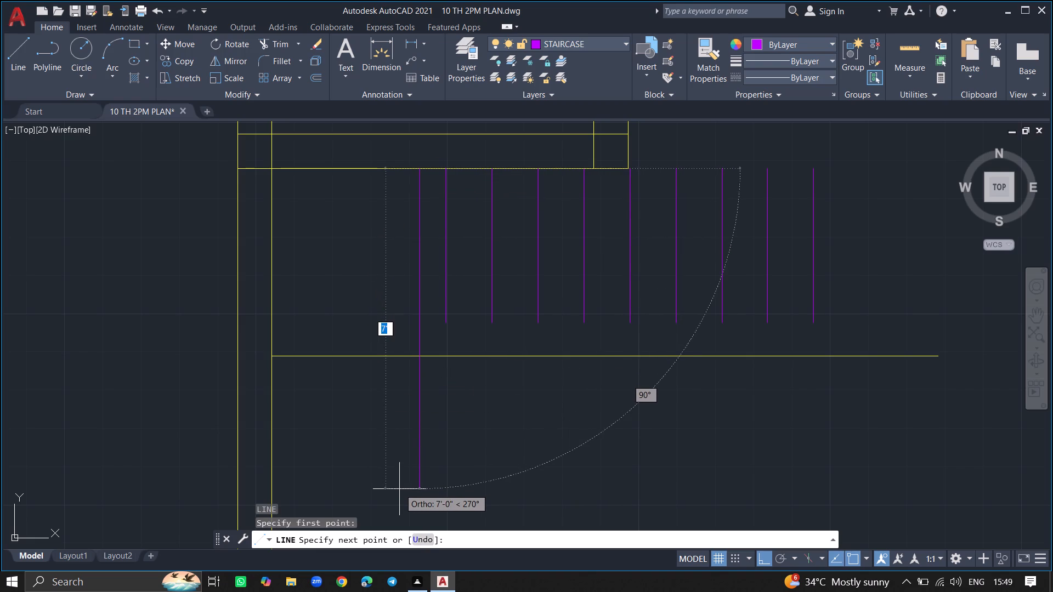
click(399, 490)
key(Return)
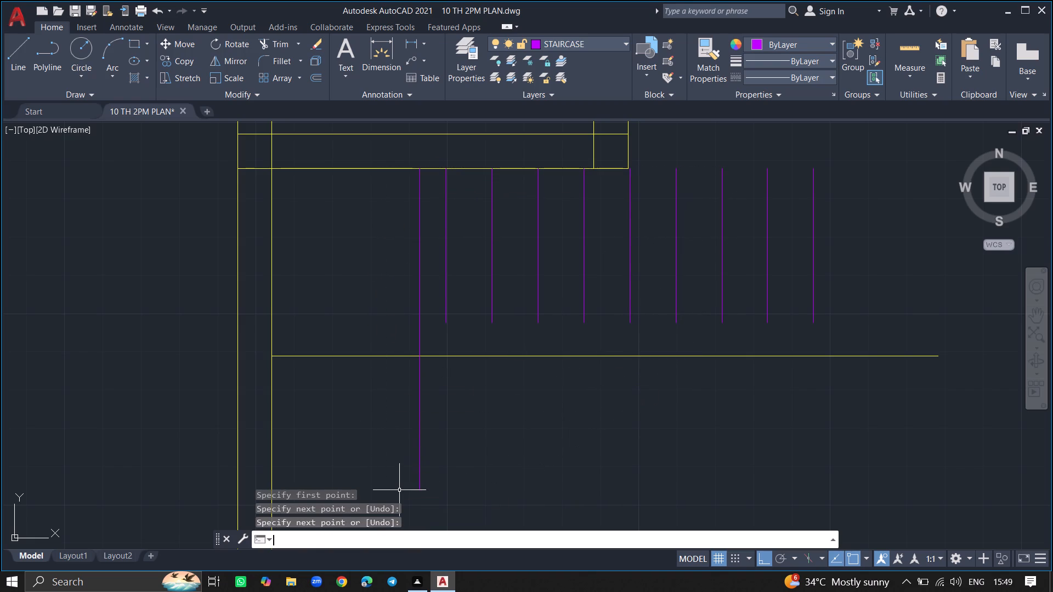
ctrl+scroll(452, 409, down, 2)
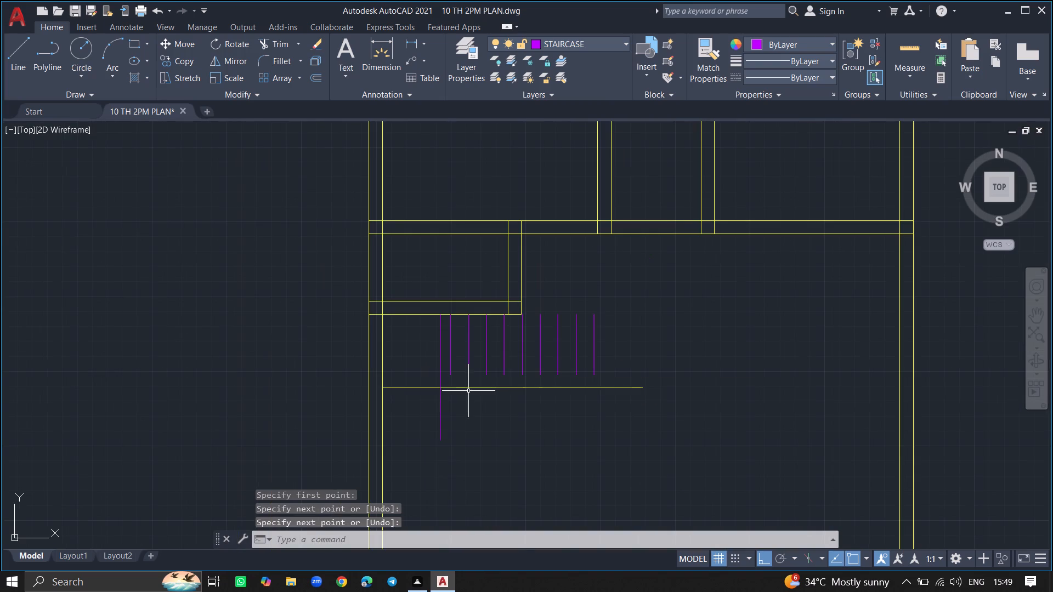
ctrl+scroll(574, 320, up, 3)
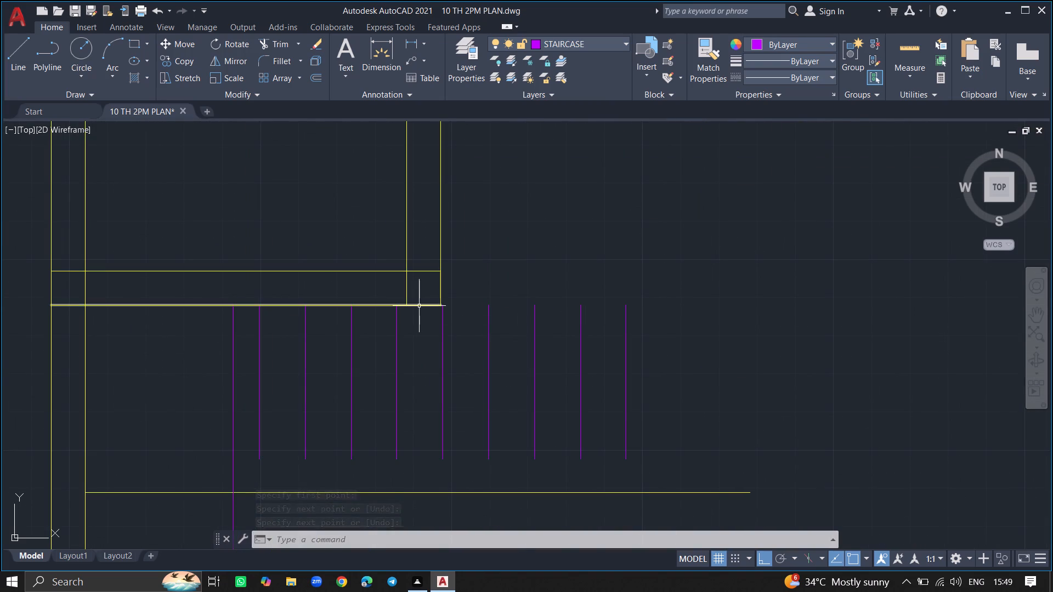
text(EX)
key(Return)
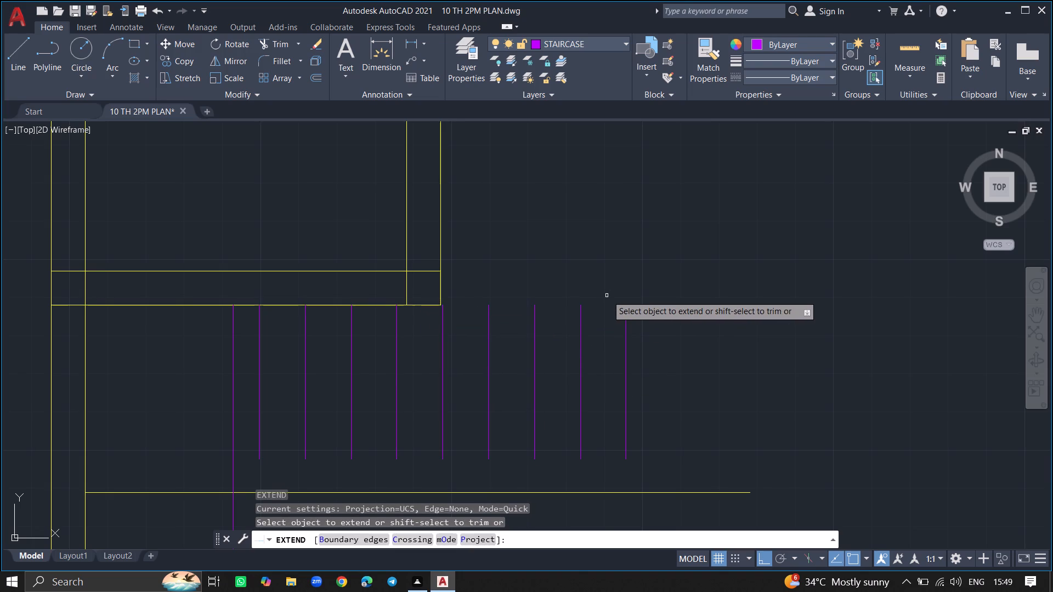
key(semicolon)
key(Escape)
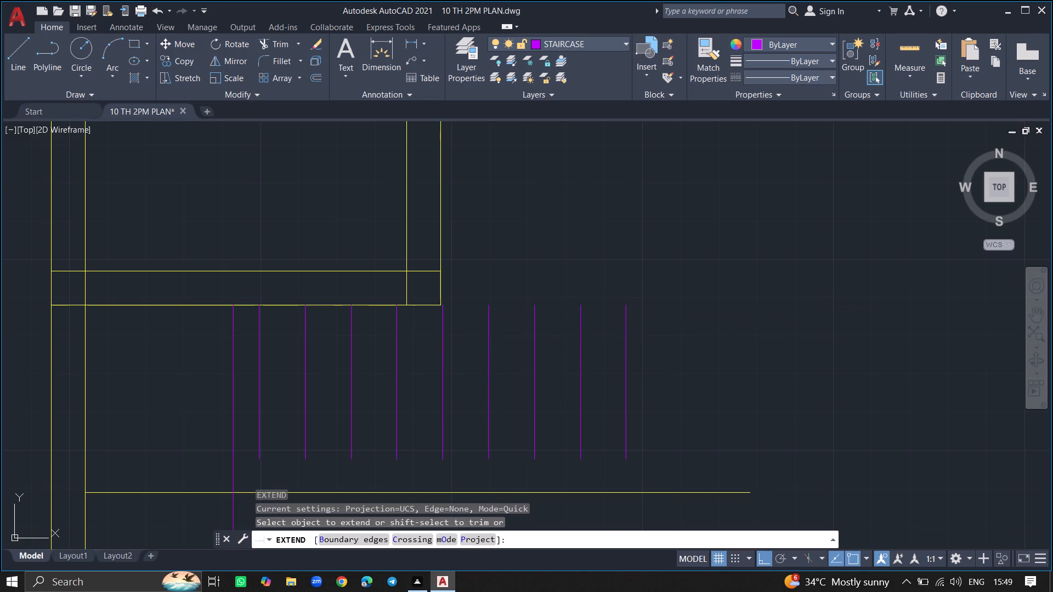
Draw a horizontal line about 6'5" rightward from the right end of the third horizontal wall's upper face.
ctrl+scroll(633, 288, down, 4)
ctrl+scroll(637, 282, up, 4)
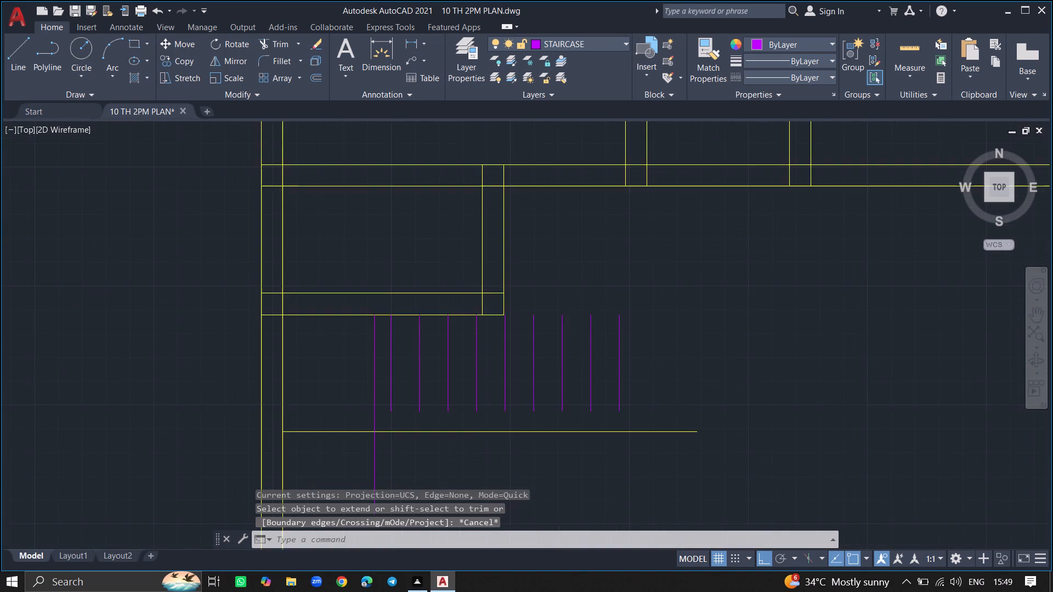
ctrl+scroll(500, 297, up, 2)
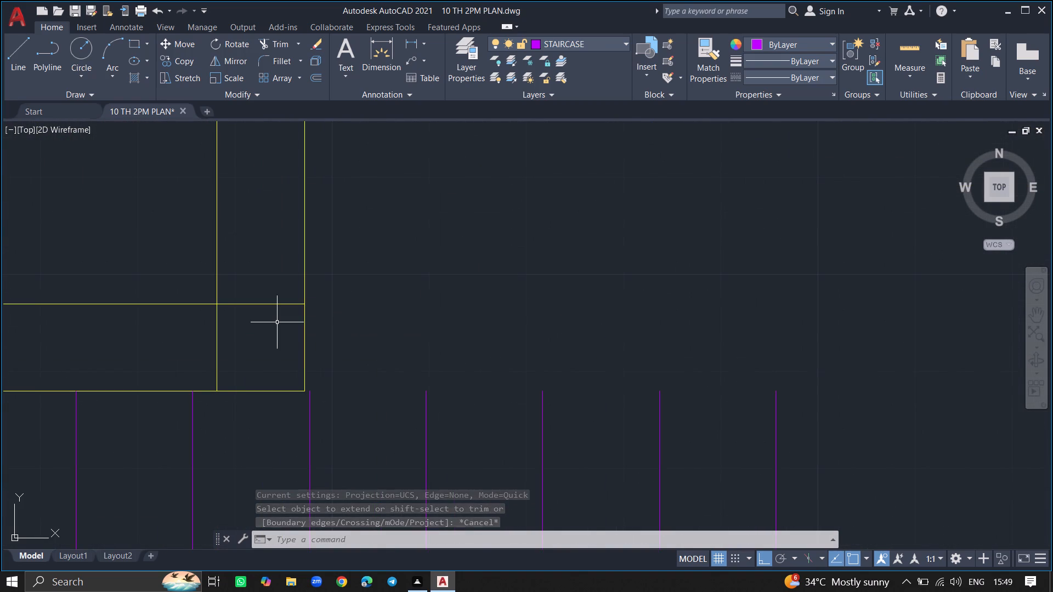
key(l)
key(Return)
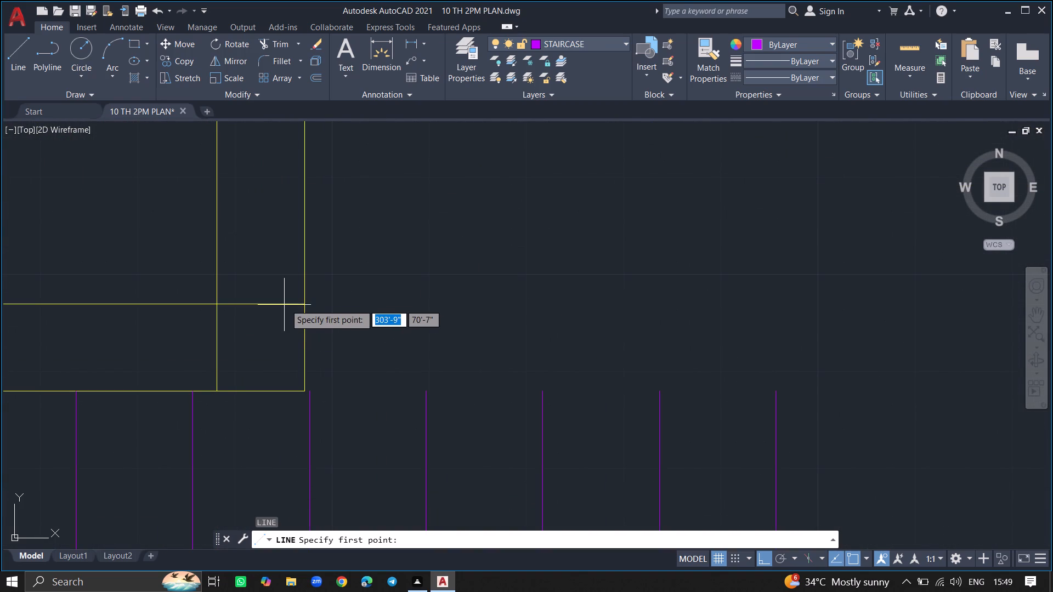
drag(304, 304, 580, 340)
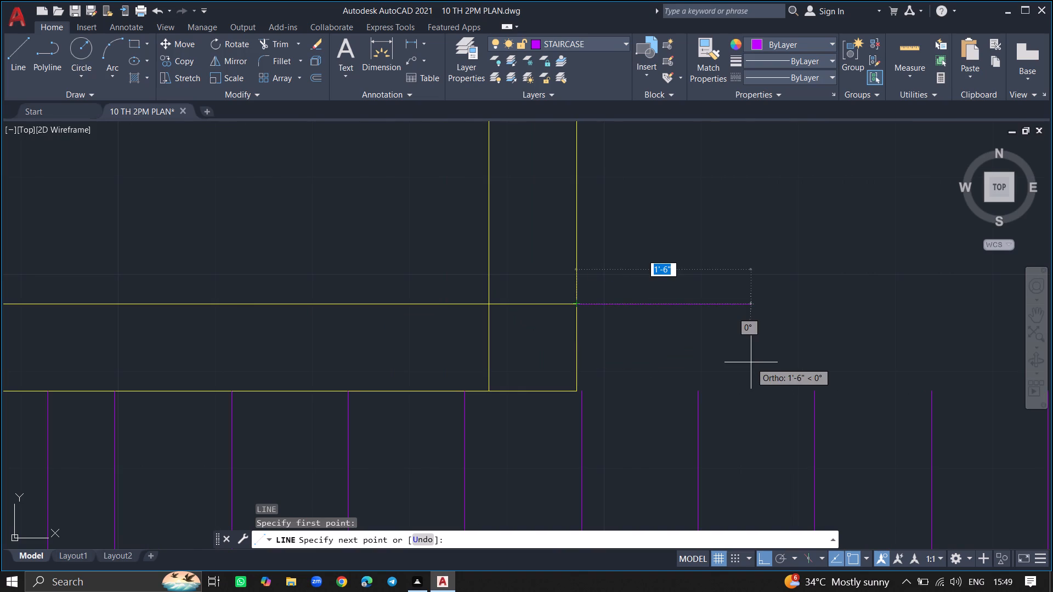
ctrl+scroll(751, 362, down, 3)
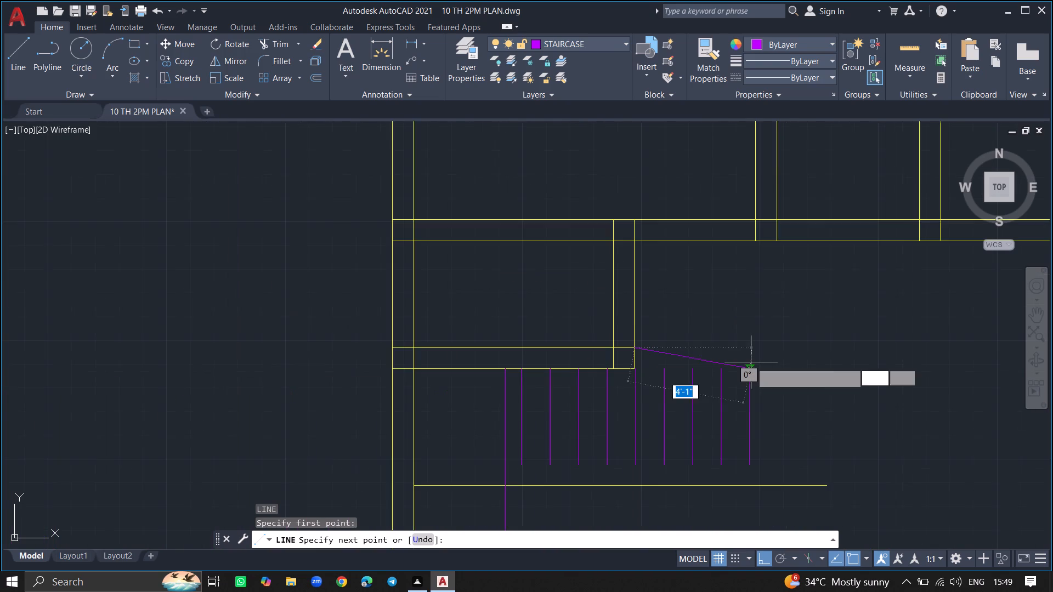
click(816, 349)
key(Return)
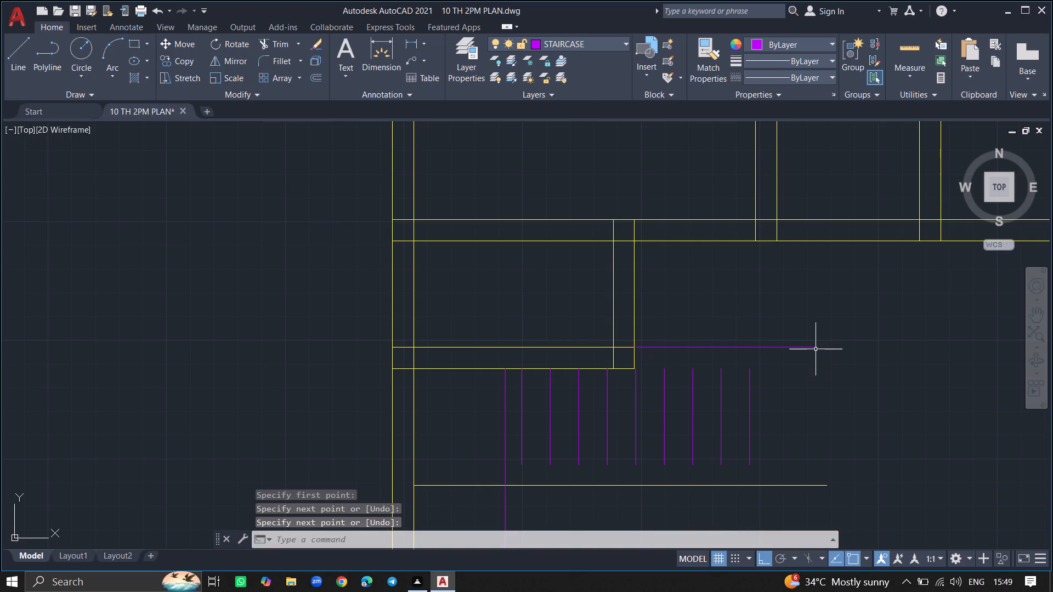
Offset the new horizontal line 9" downward, in line with the third wall's lower face.
ctrl+scroll(690, 365, up, 3)
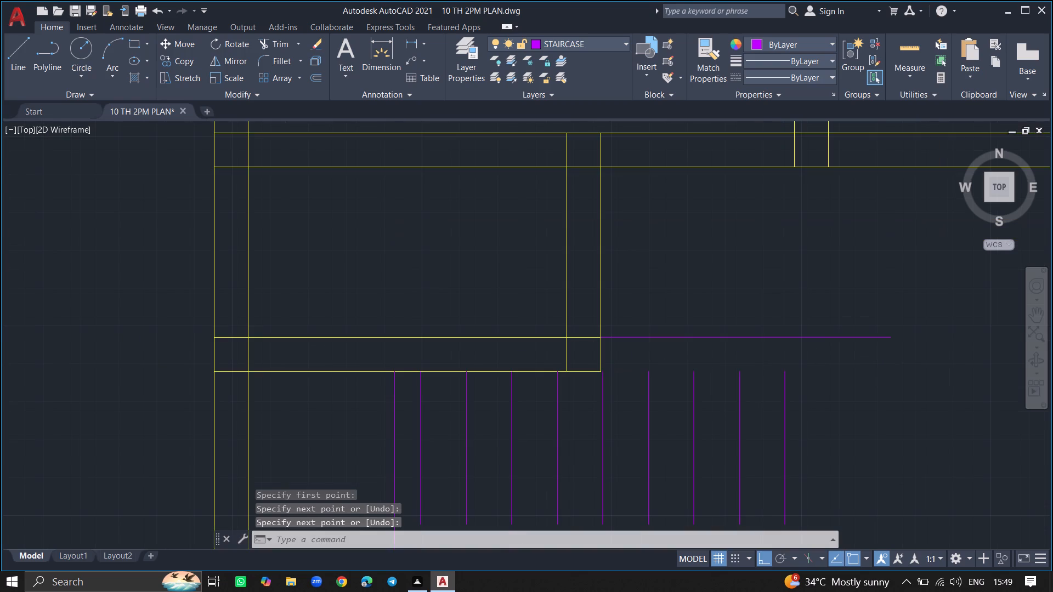
key(o)
text(FF)
key(Return)
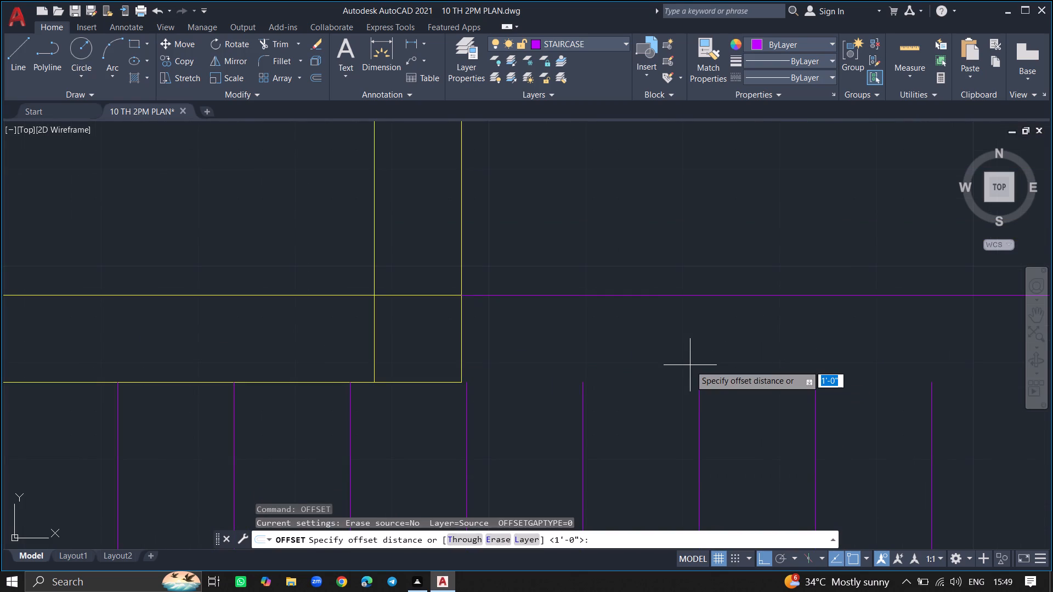
text(9")
key(Return)
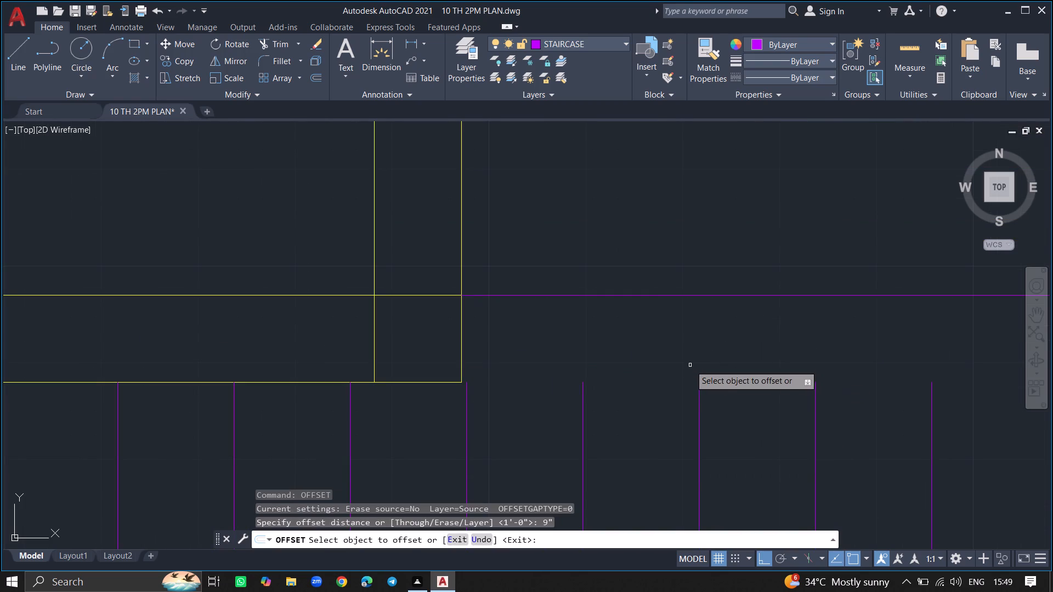
click(699, 295)
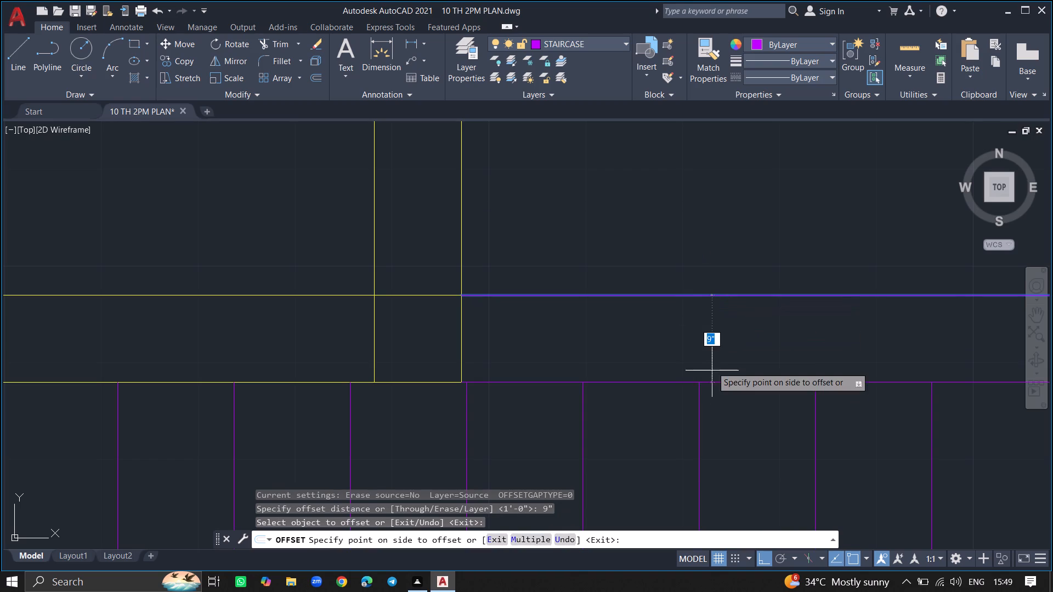
click(712, 379)
key(Return)
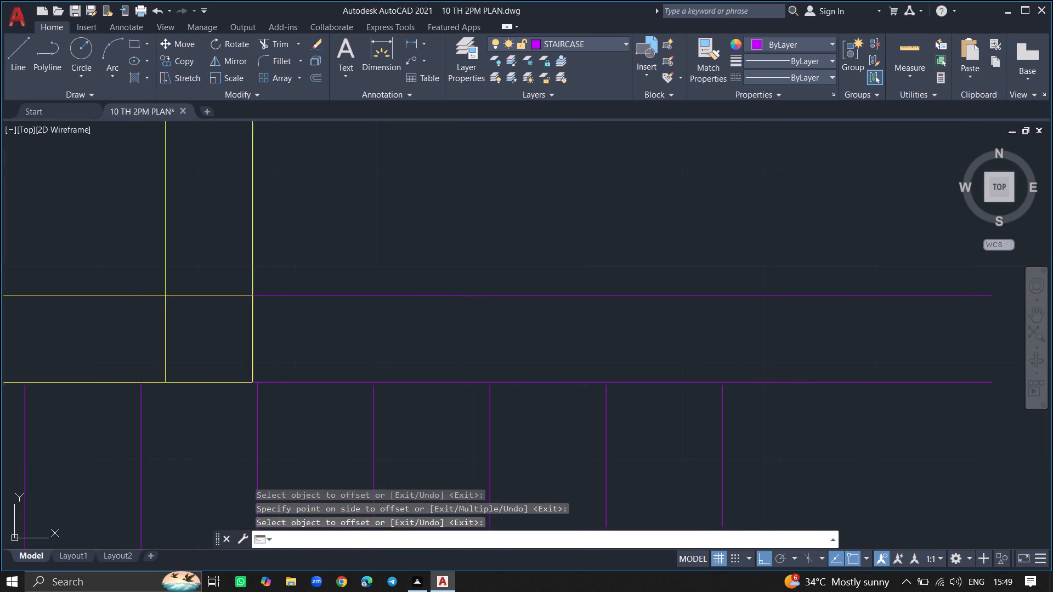
Move the two purple horizontal lines continuing the third wall to the WALLS layer.
ctrl+scroll(712, 379, down, 3)
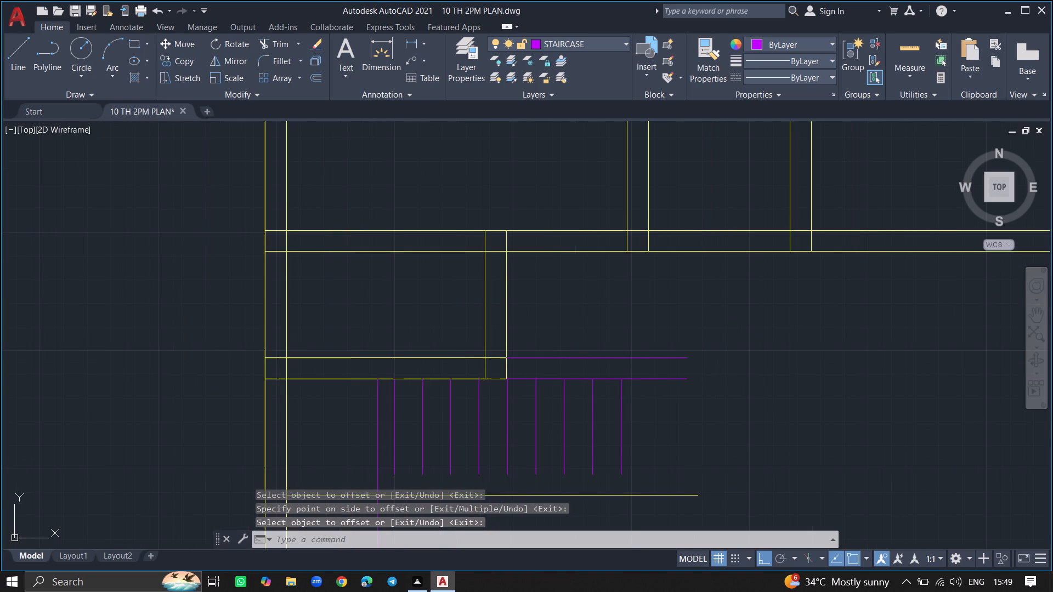
click(681, 358)
click(672, 378)
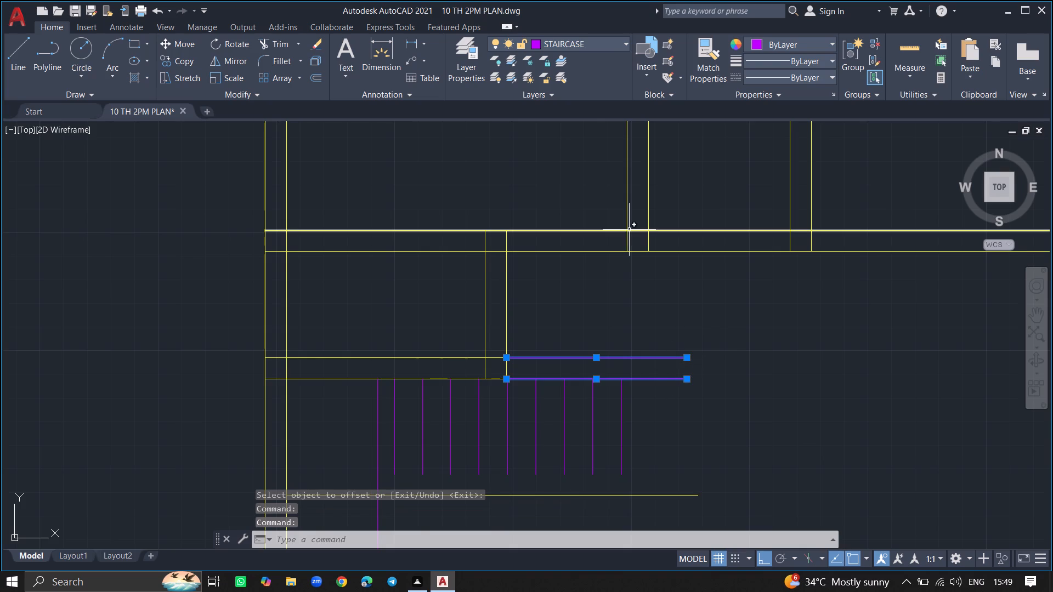
click(613, 37)
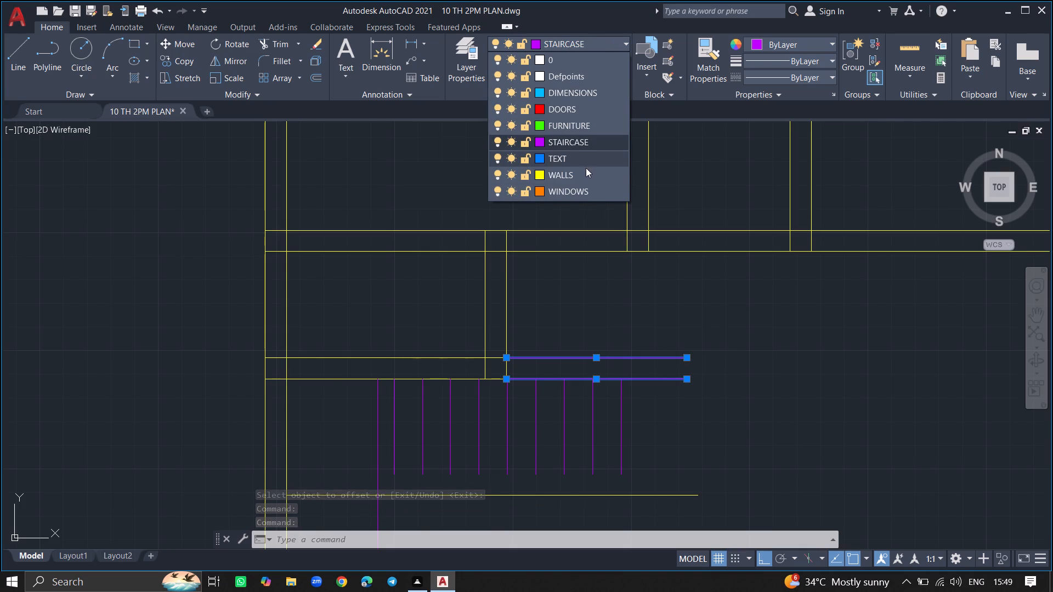
click(585, 170)
key(Escape)
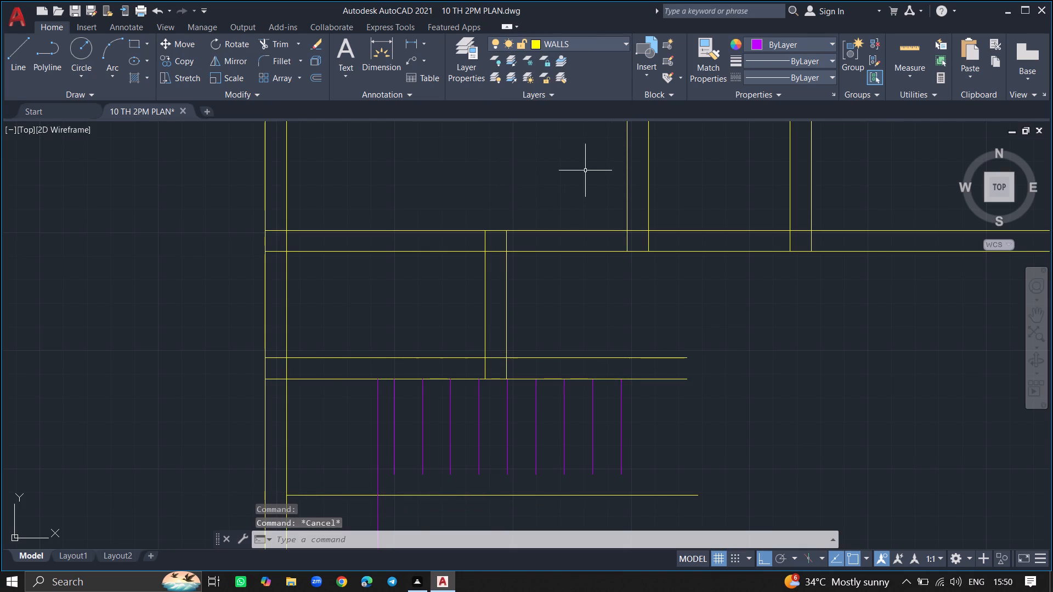
Draw a line from the long vertical stair line's lower end left to the inner wall face, continuing back right about 14'6".
ctrl+scroll(585, 170, down, 1)
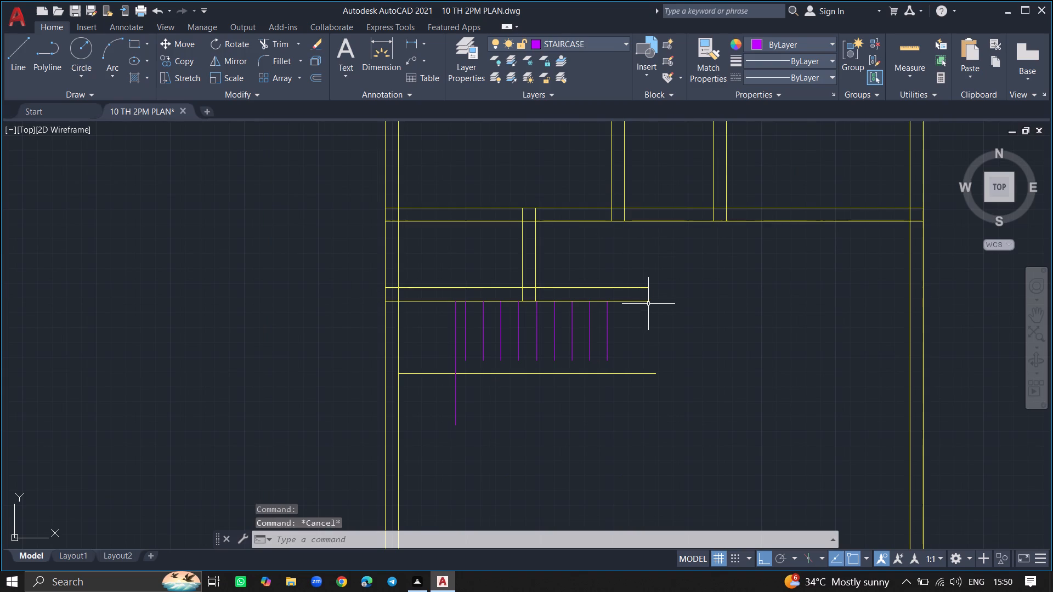
ctrl+scroll(648, 304, up, 5)
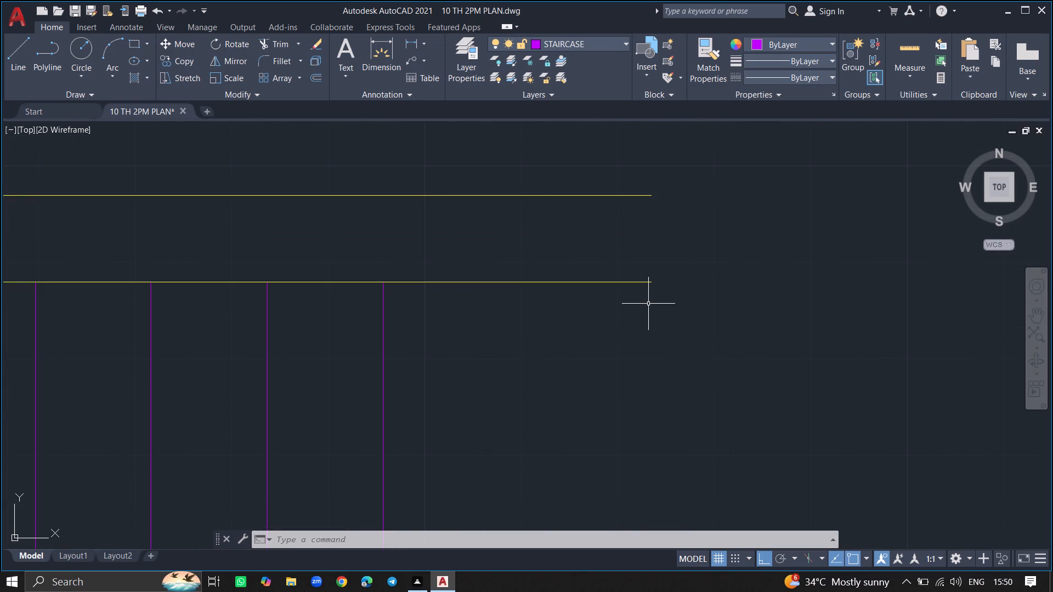
ctrl+scroll(648, 304, down, 5)
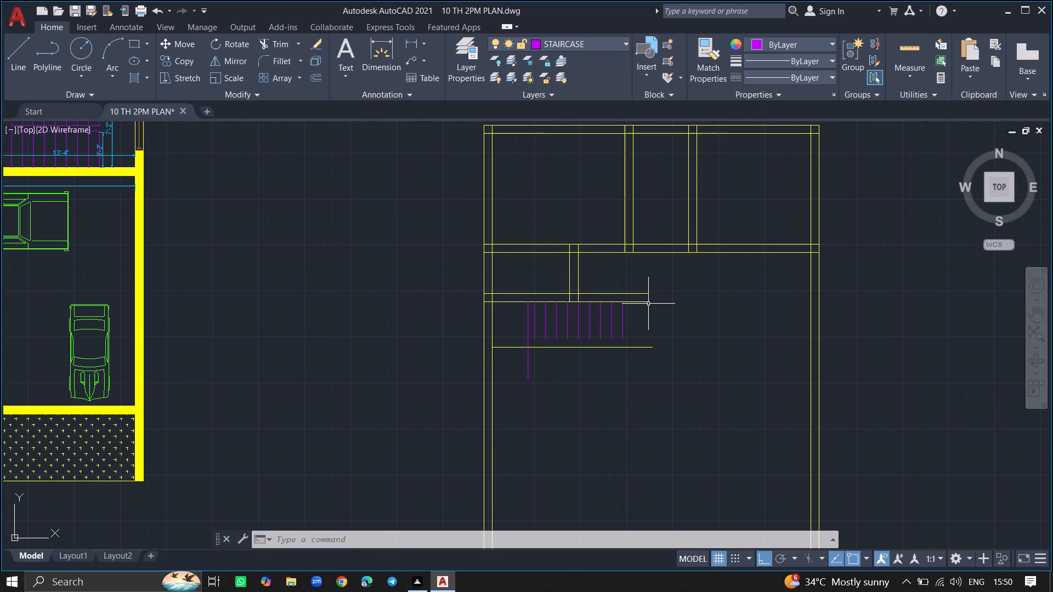
ctrl+scroll(533, 384, up, 1)
key(l)
key(Return)
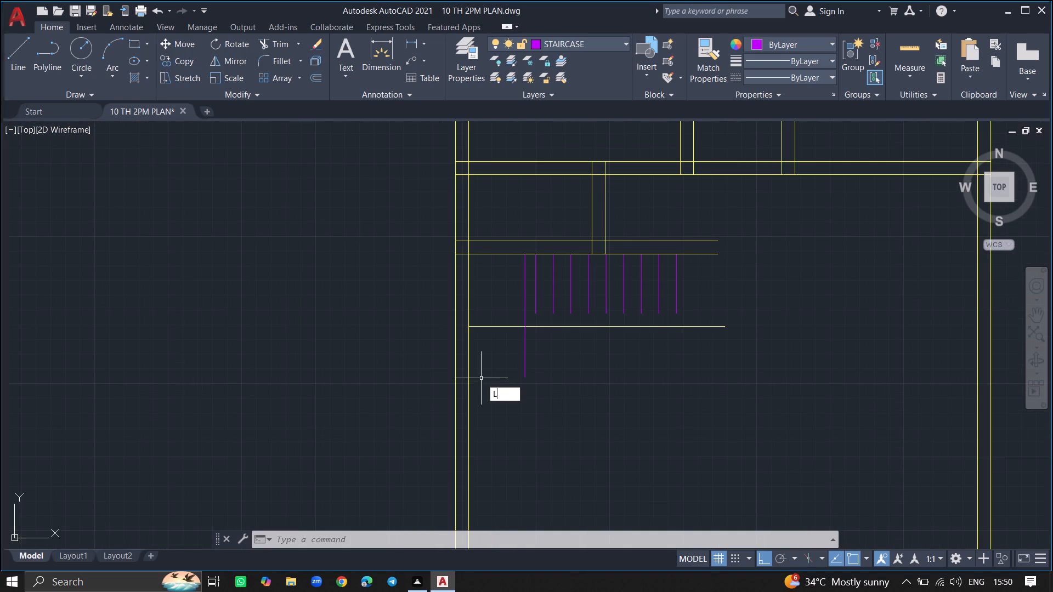
ctrl+scroll(481, 378, up, 1)
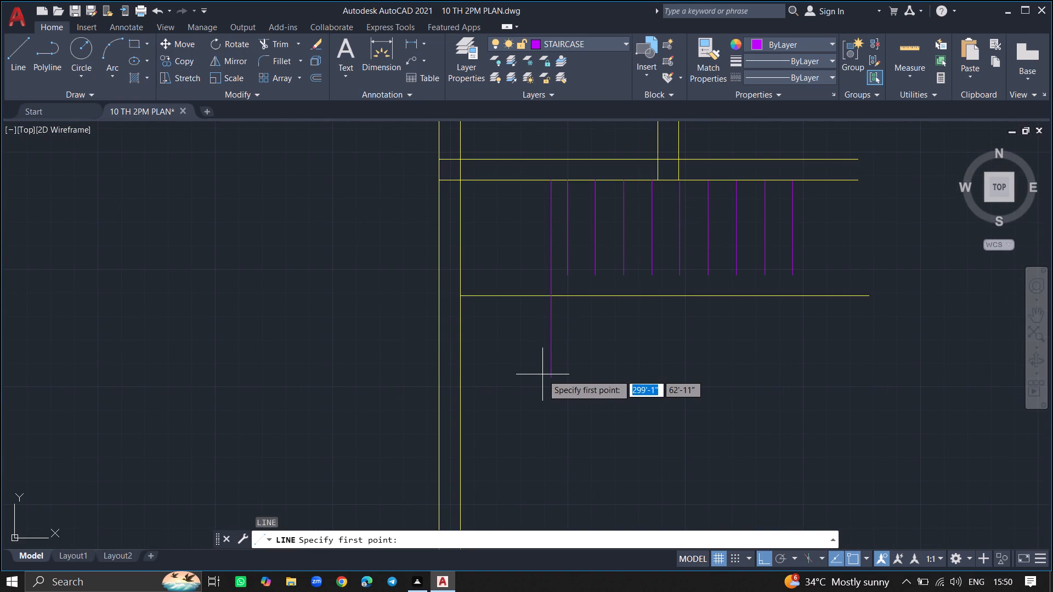
click(548, 377)
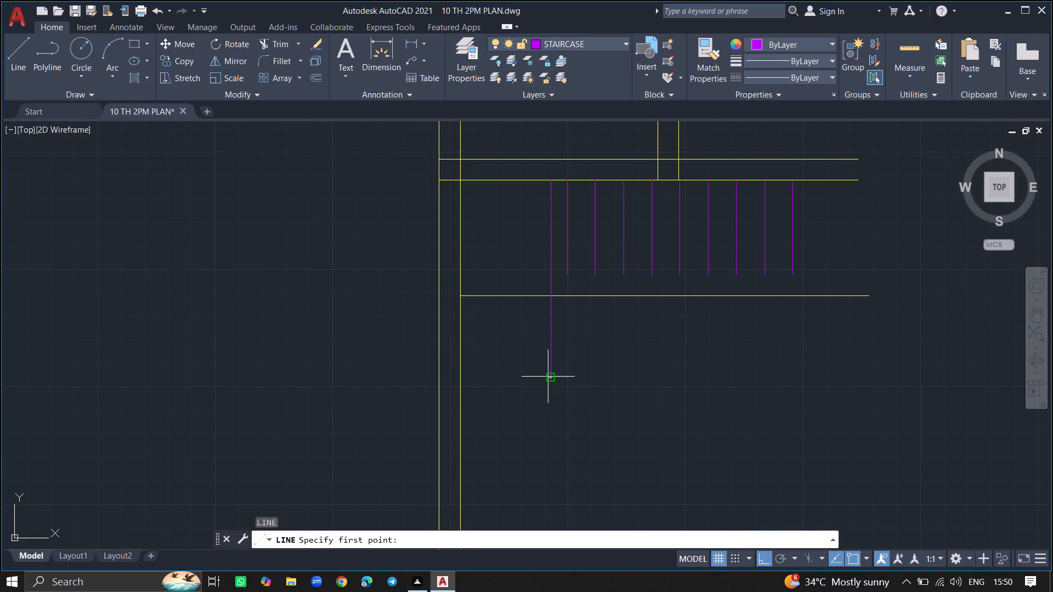
click(459, 379)
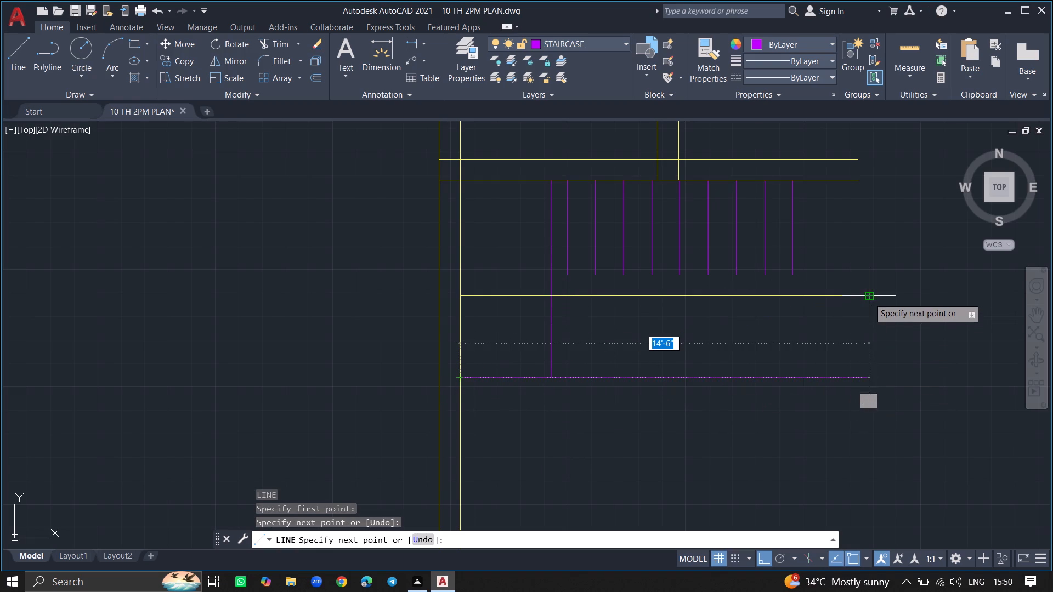
click(870, 378)
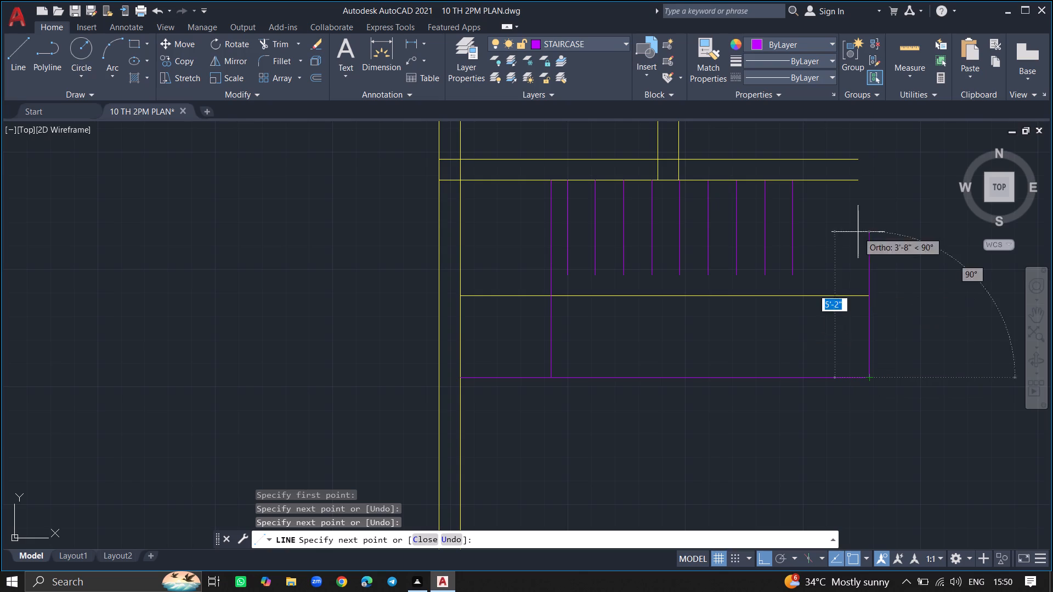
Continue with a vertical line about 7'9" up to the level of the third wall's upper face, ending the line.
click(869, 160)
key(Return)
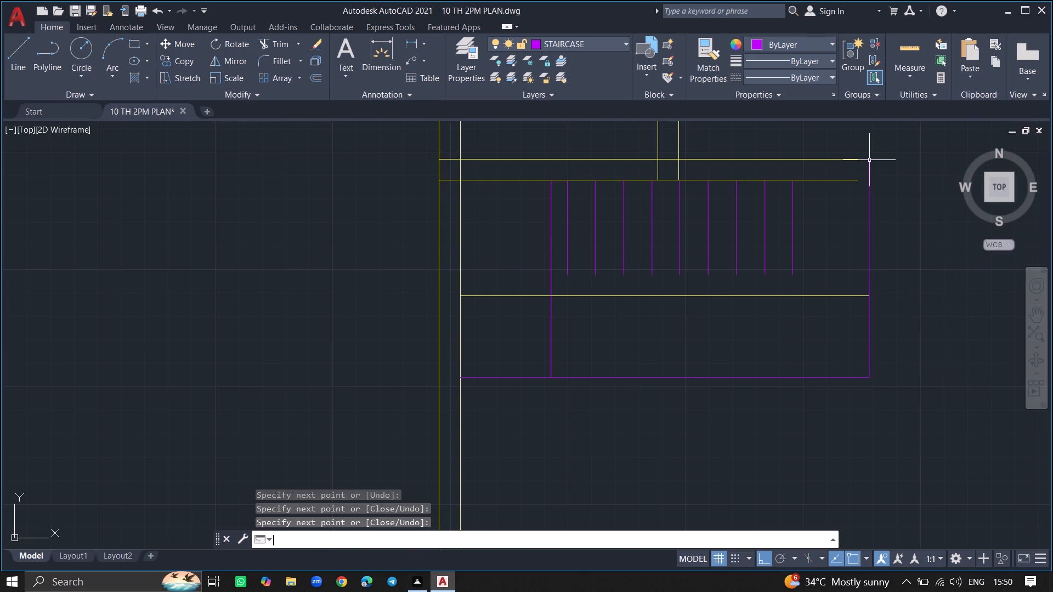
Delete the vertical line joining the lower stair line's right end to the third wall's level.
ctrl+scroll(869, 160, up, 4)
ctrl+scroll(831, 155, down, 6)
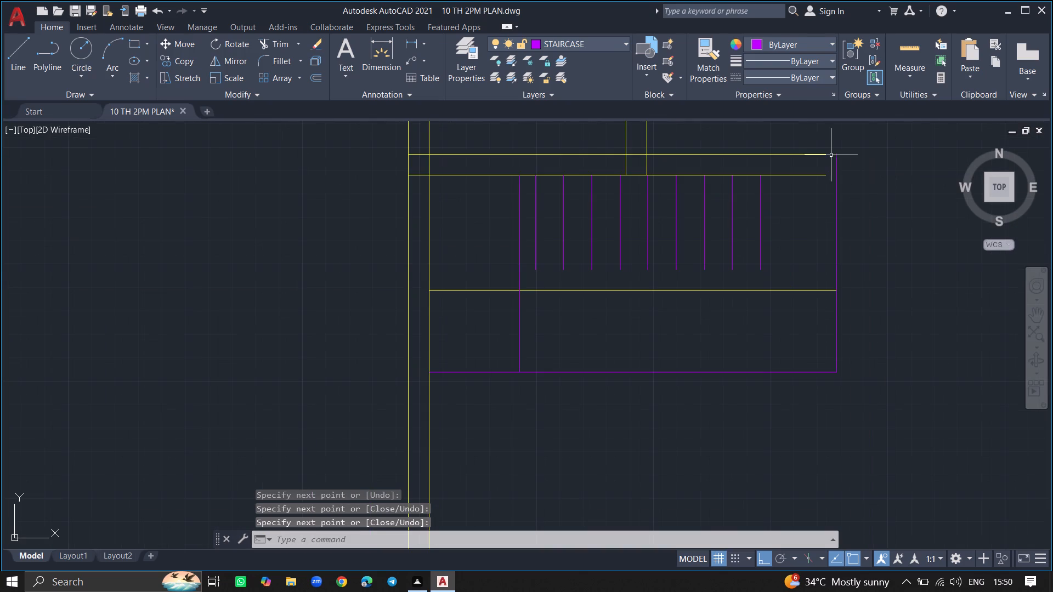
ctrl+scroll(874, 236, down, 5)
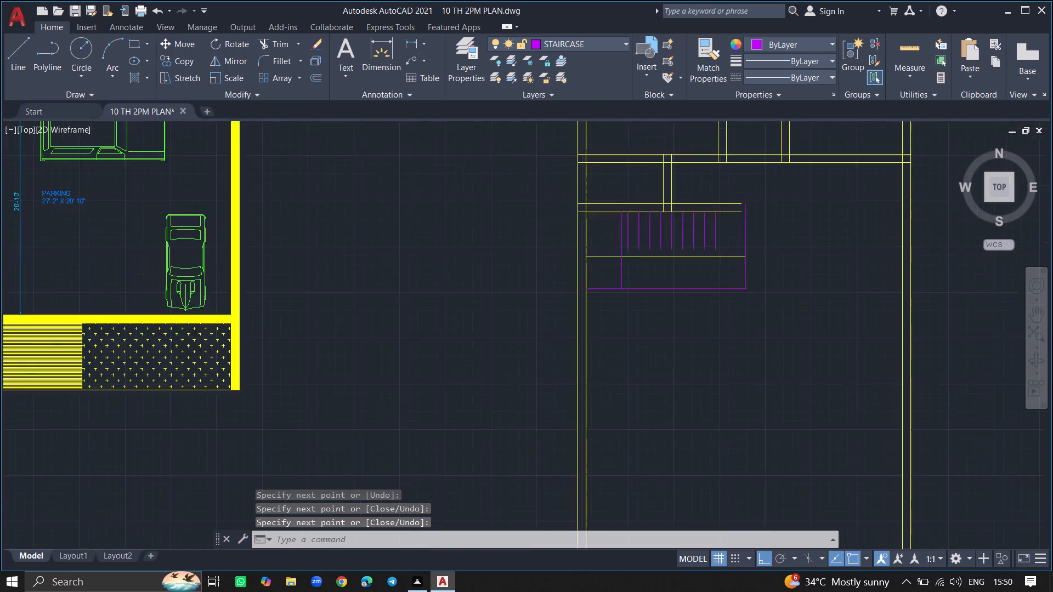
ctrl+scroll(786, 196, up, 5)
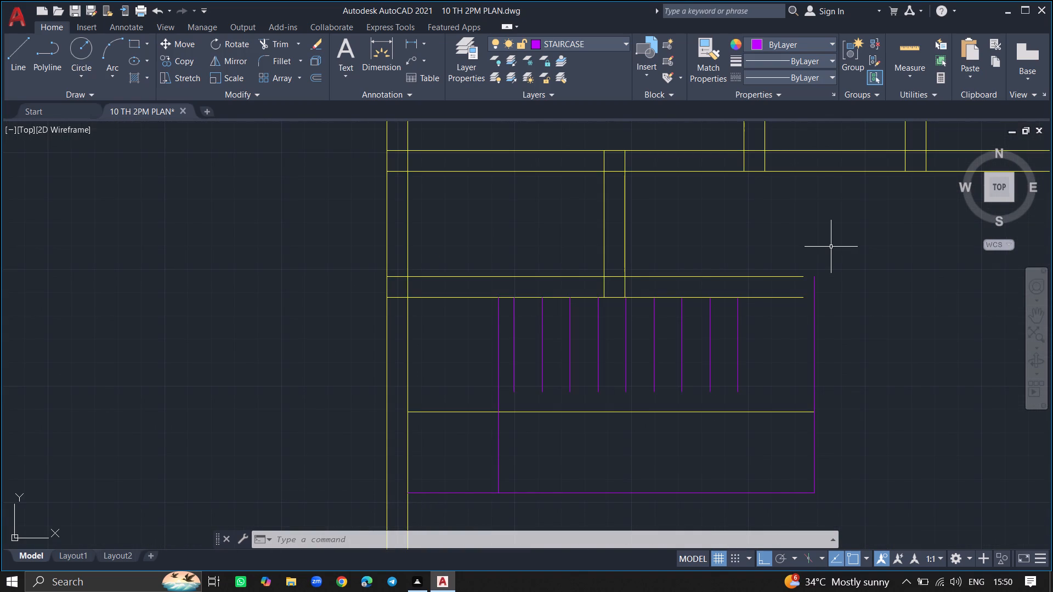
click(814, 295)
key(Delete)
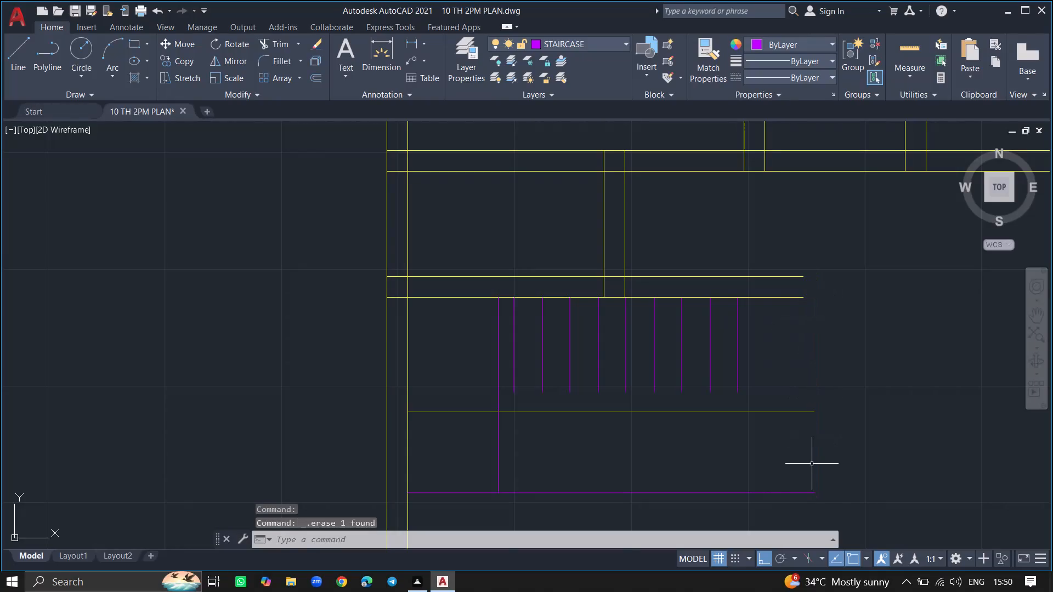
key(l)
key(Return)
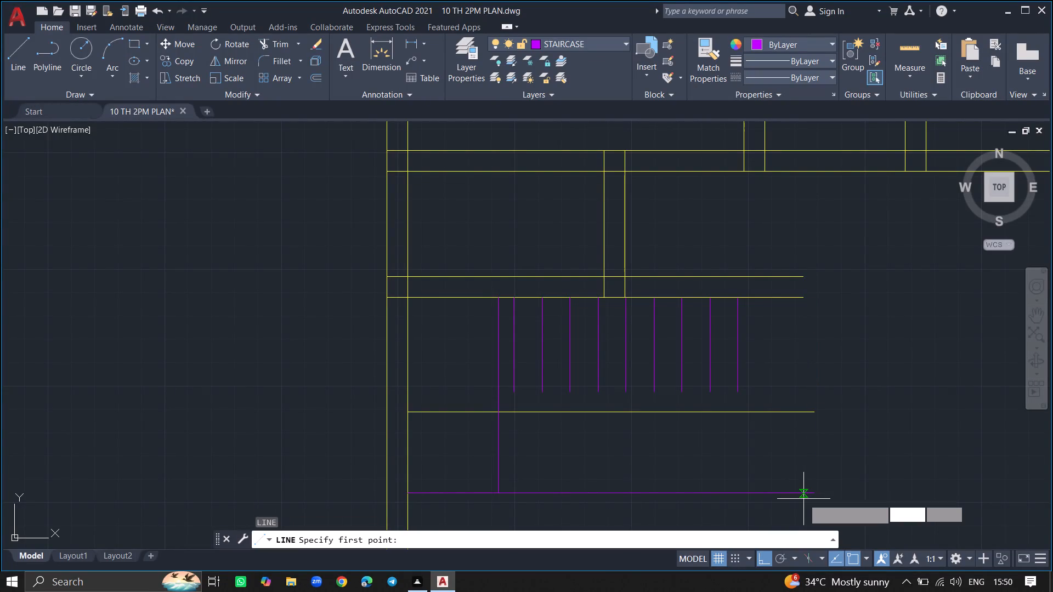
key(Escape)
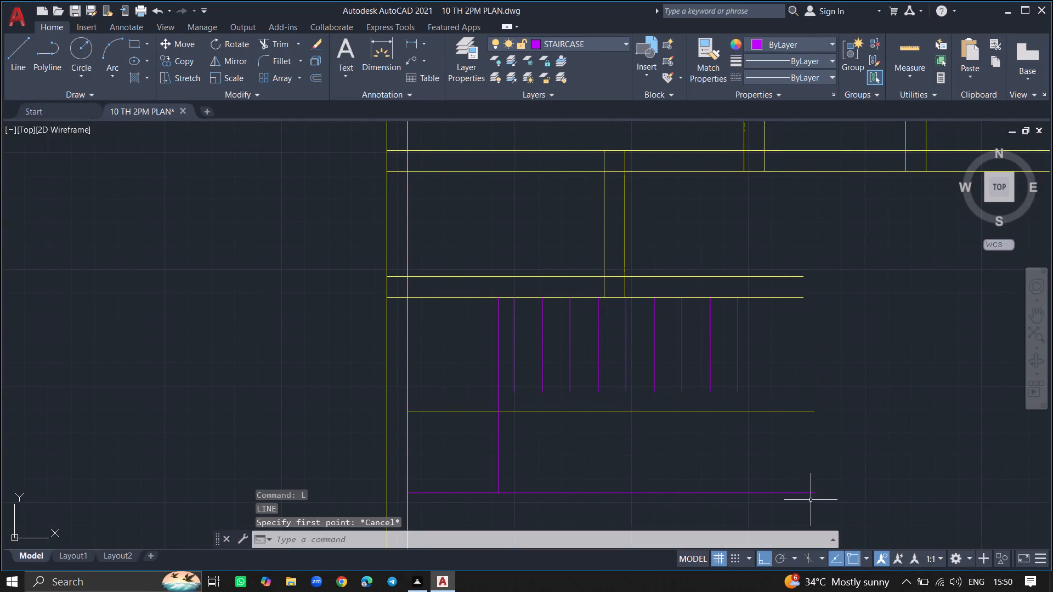
Draw a horizontal line about 2' rightward from the right end of the extended third wall's upper face.
key(l)
key(Return)
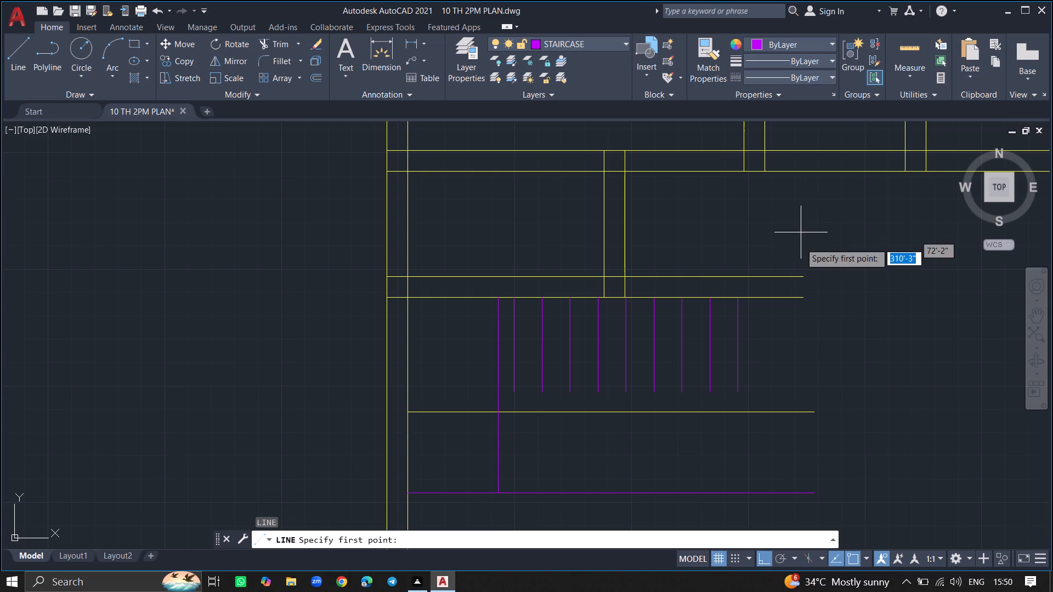
drag(806, 278, 858, 272)
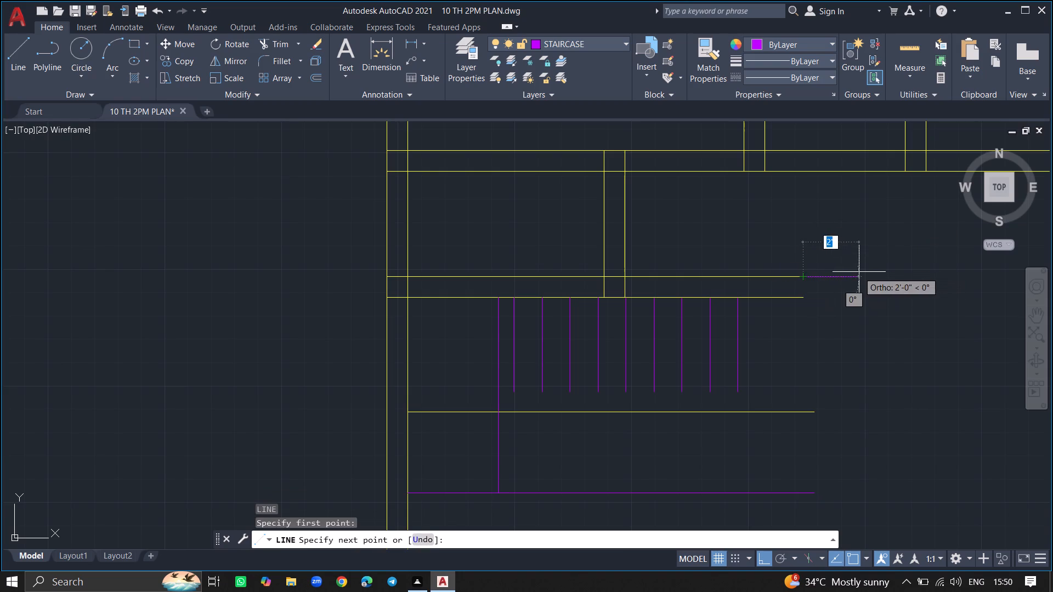
click(859, 272)
key(Return)
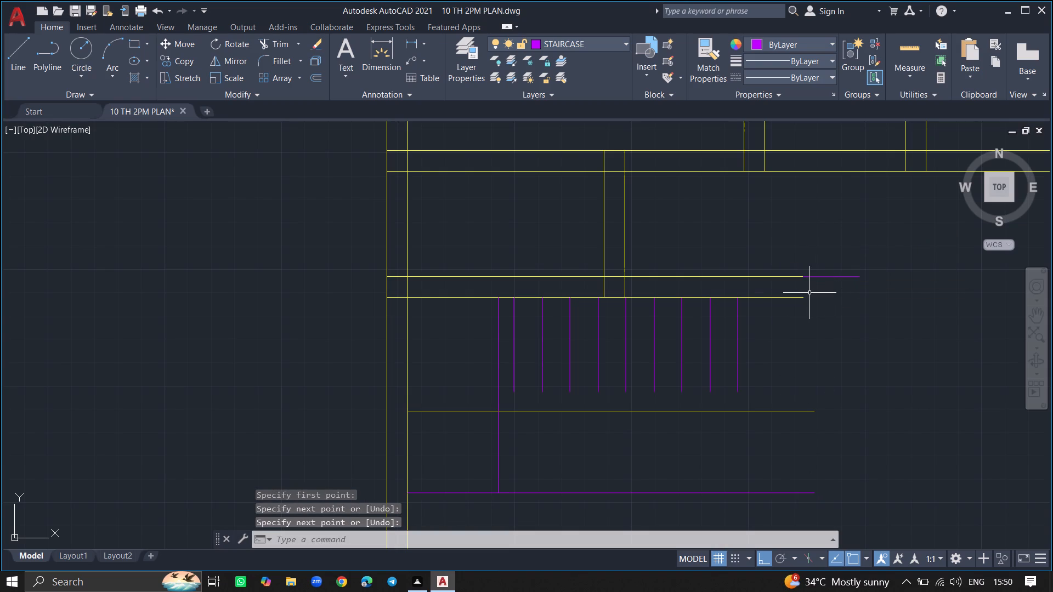
Draw a vertical line about 7'9" from the lower stair line's right end up to the third wall's upper face level.
key(l)
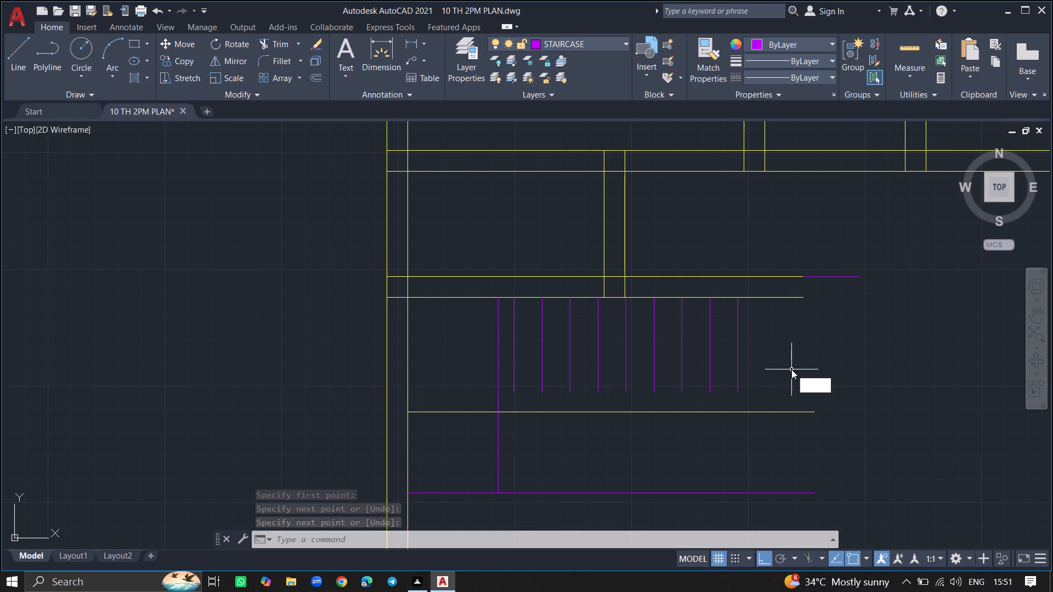
key(Return)
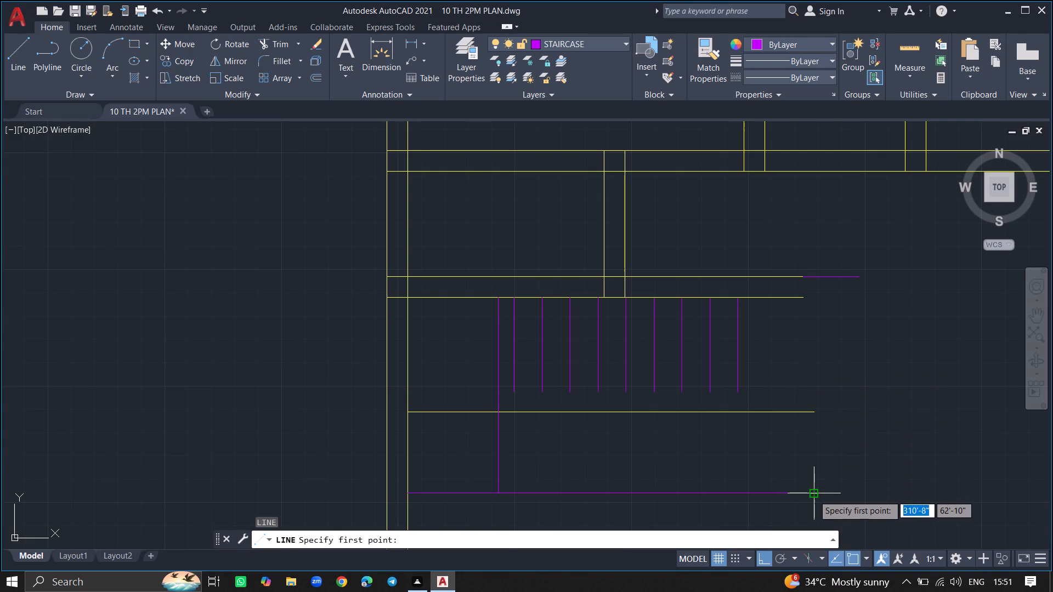
drag(813, 495, 786, 275)
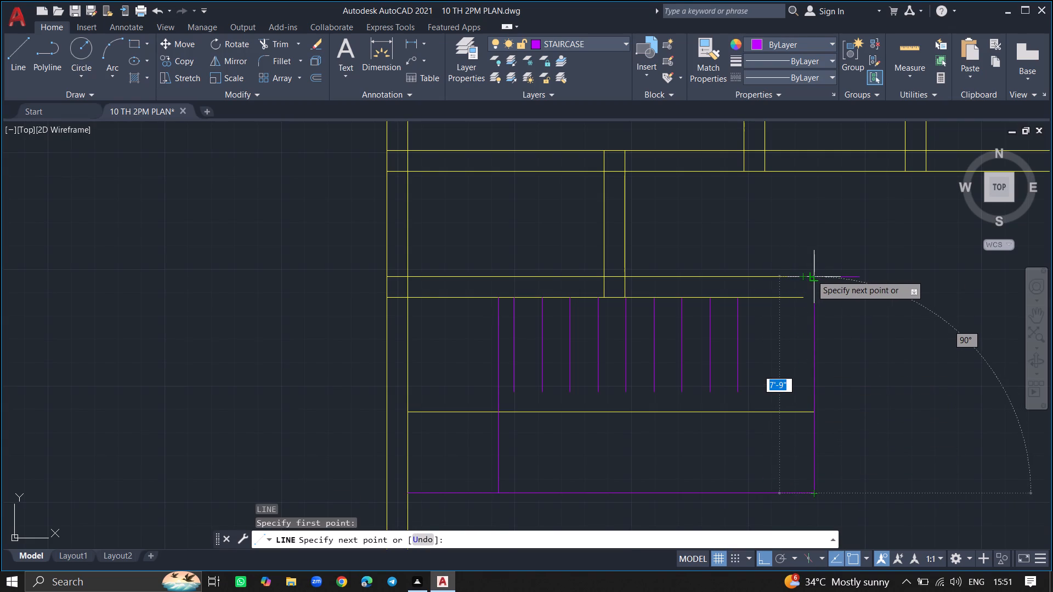
click(811, 275)
key(Return)
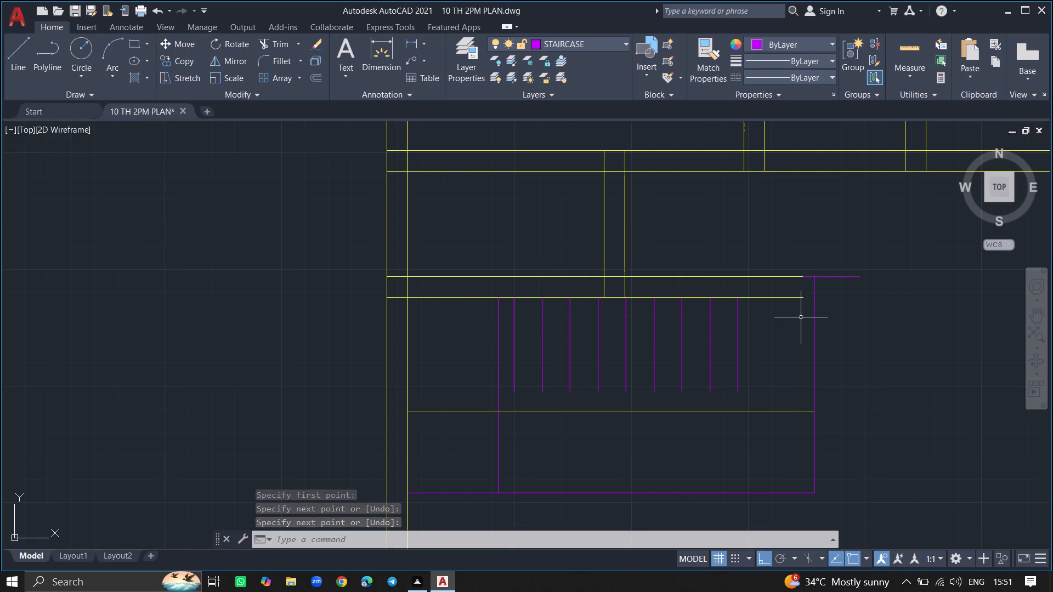
Offset the new vertical line 9" to both sides and the lower horizontal stair line 9" downward.
text(OFFSET)
key(Return)
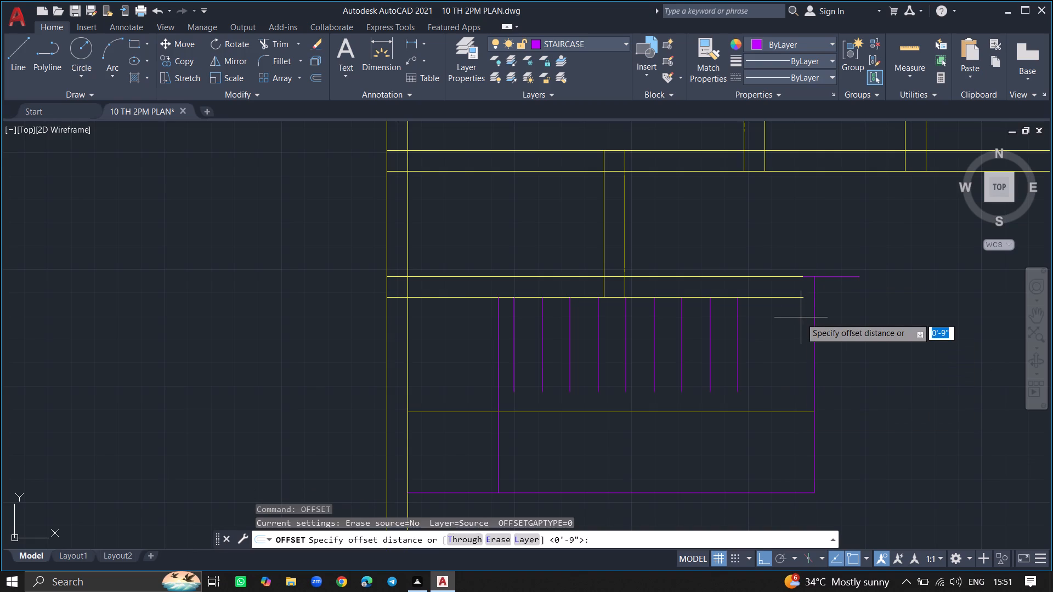
key(Return)
drag(816, 321, 789, 329)
click(789, 329)
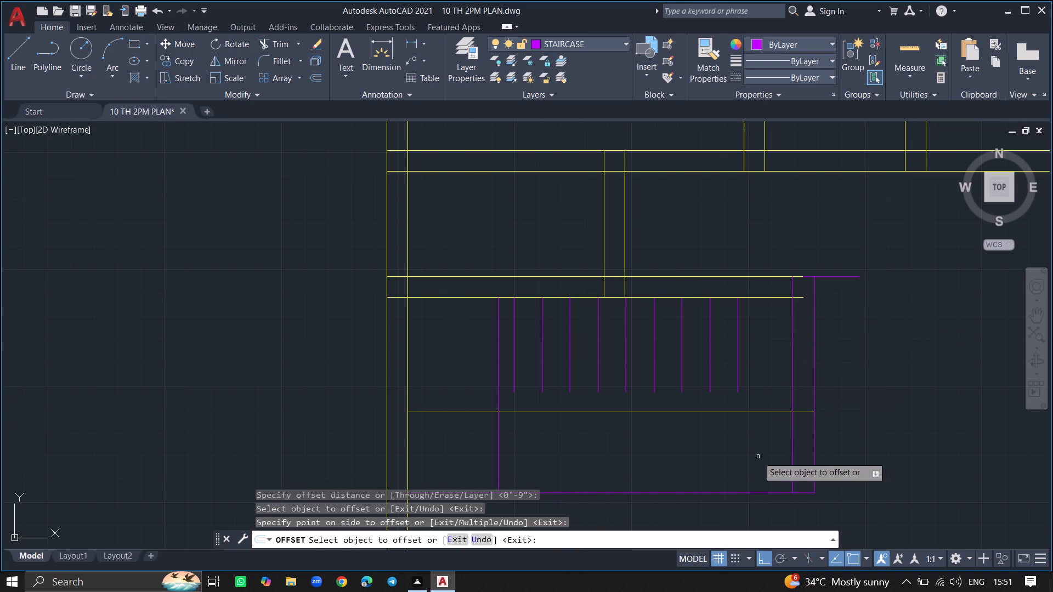
click(755, 493)
click(755, 518)
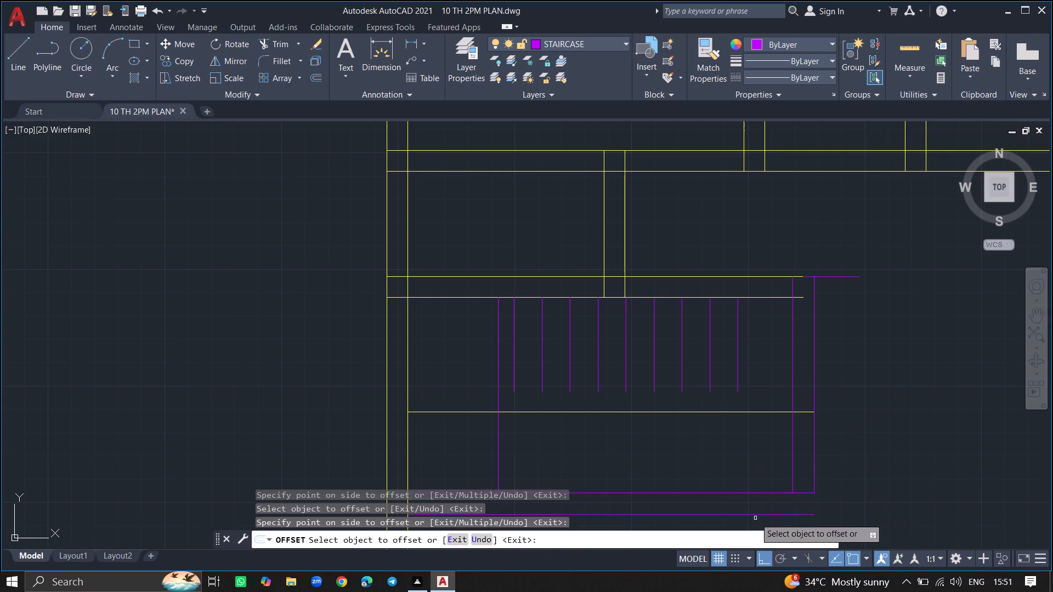
drag(815, 482, 834, 476)
click(834, 476)
key(Return)
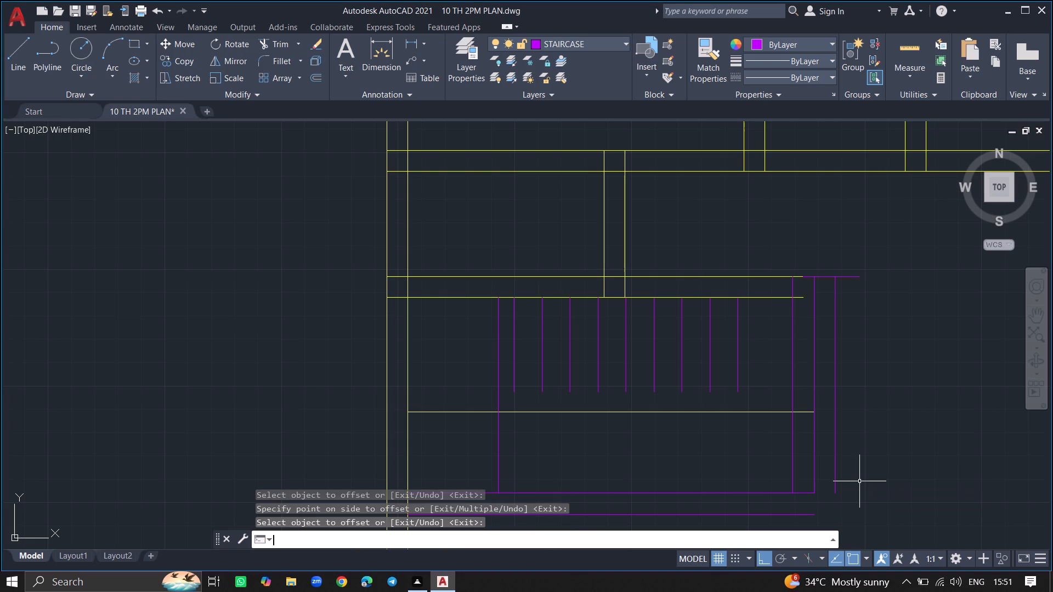
Delete the offset vertical line on the inner side of the stair enclosure's right edge.
click(793, 472)
key(Delete)
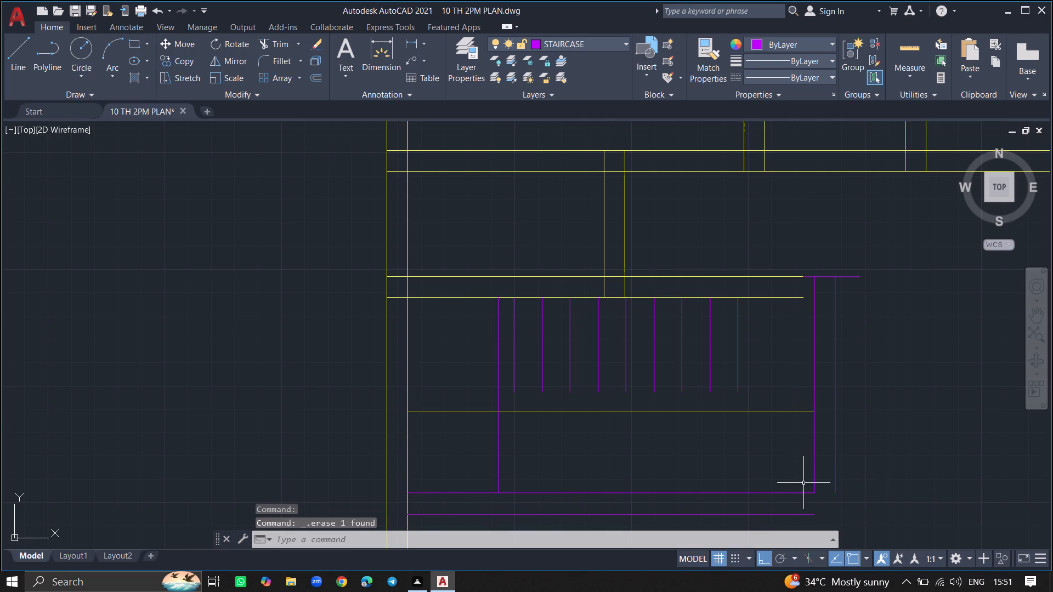
Close the enclosure's outer lower-right corner with a line 9" right from the lower offset line's end and 9" up to the outer vertical.
ctrl+scroll(824, 528, up, 5)
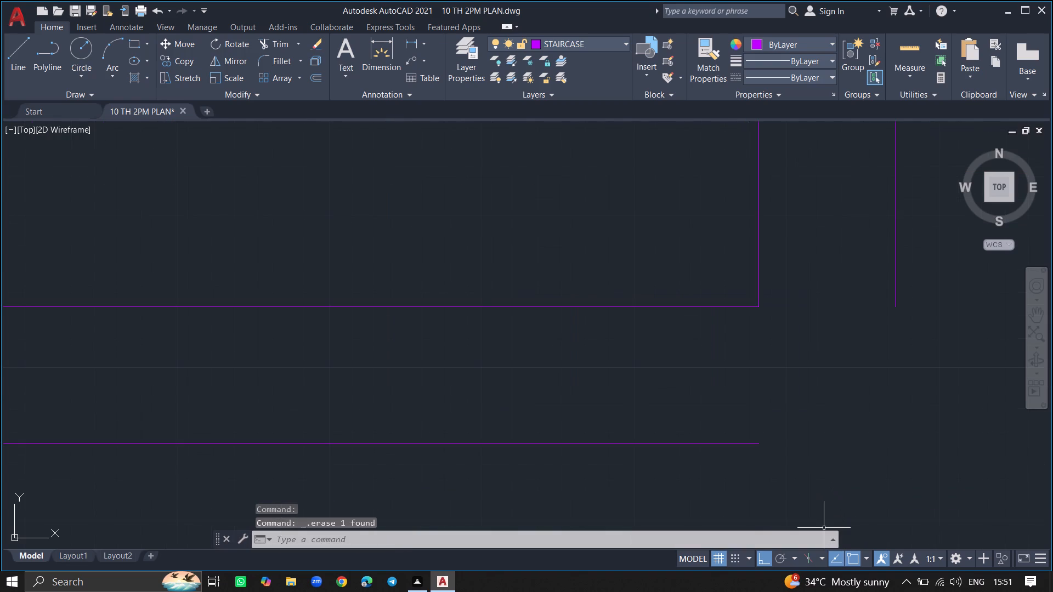
key(l)
key(Return)
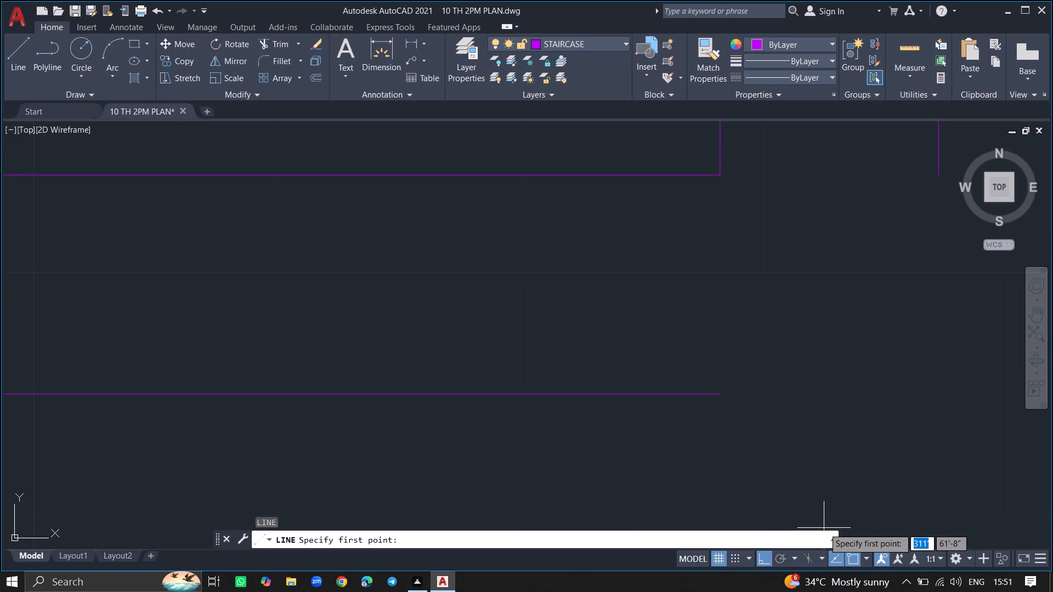
ctrl+scroll(824, 528, down, 3)
drag(796, 497, 818, 497)
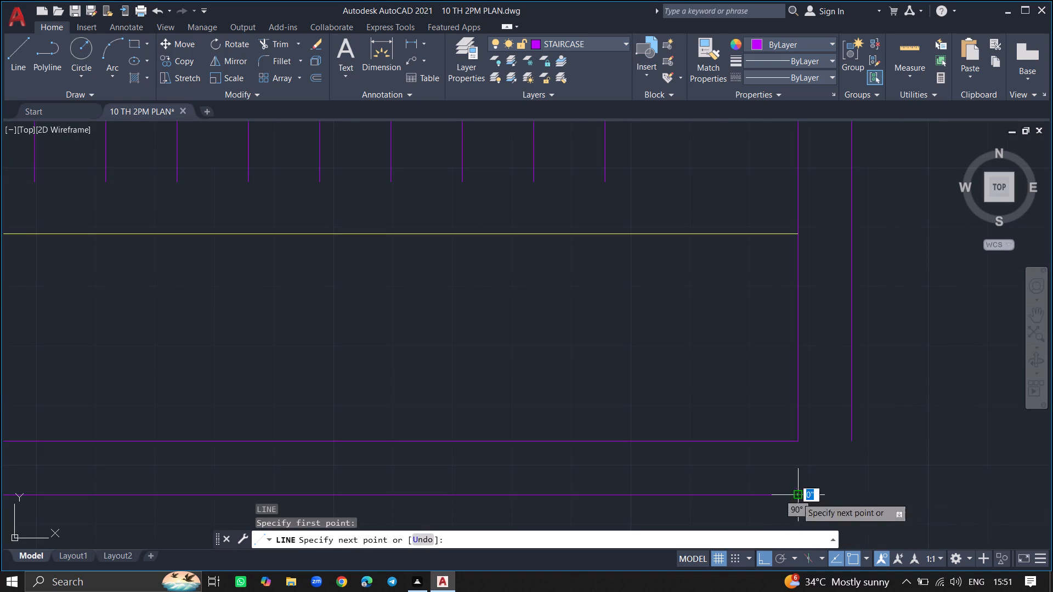
drag(818, 497, 860, 495)
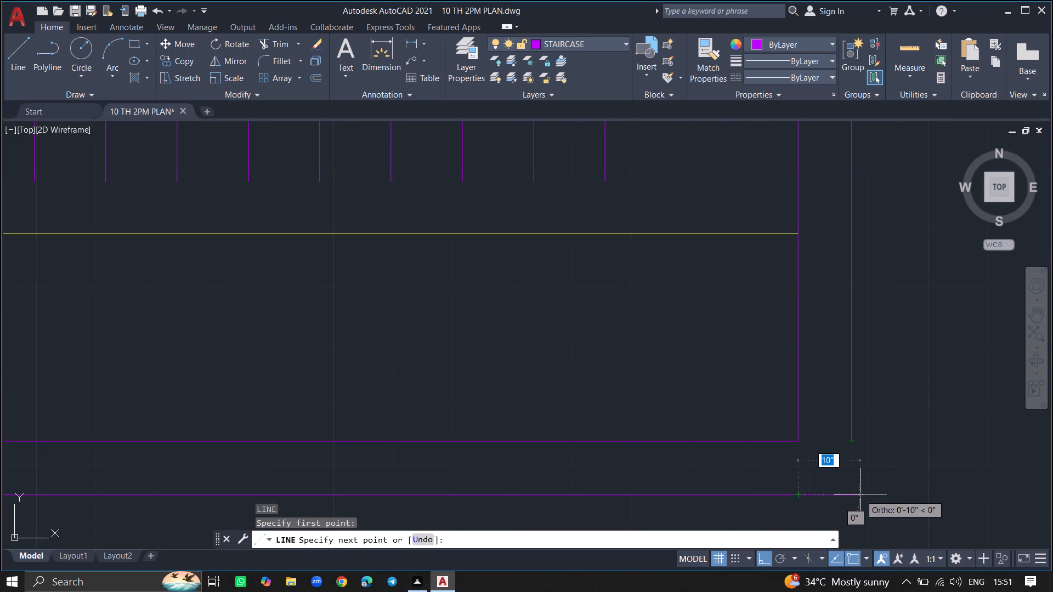
drag(860, 495, 852, 494)
drag(852, 494, 848, 452)
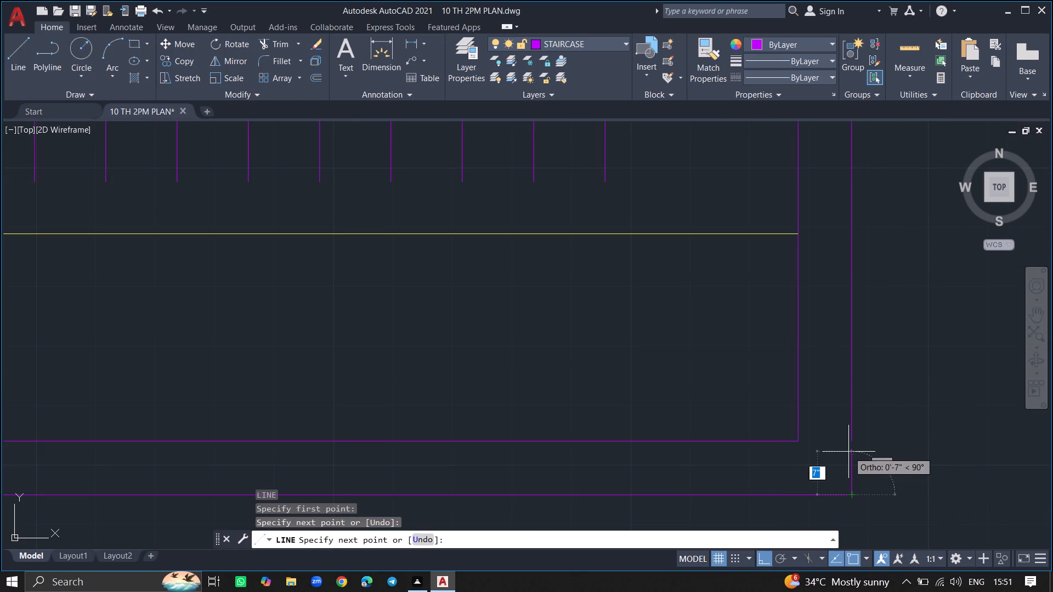
drag(848, 452, 851, 442)
click(851, 442)
key(Return)
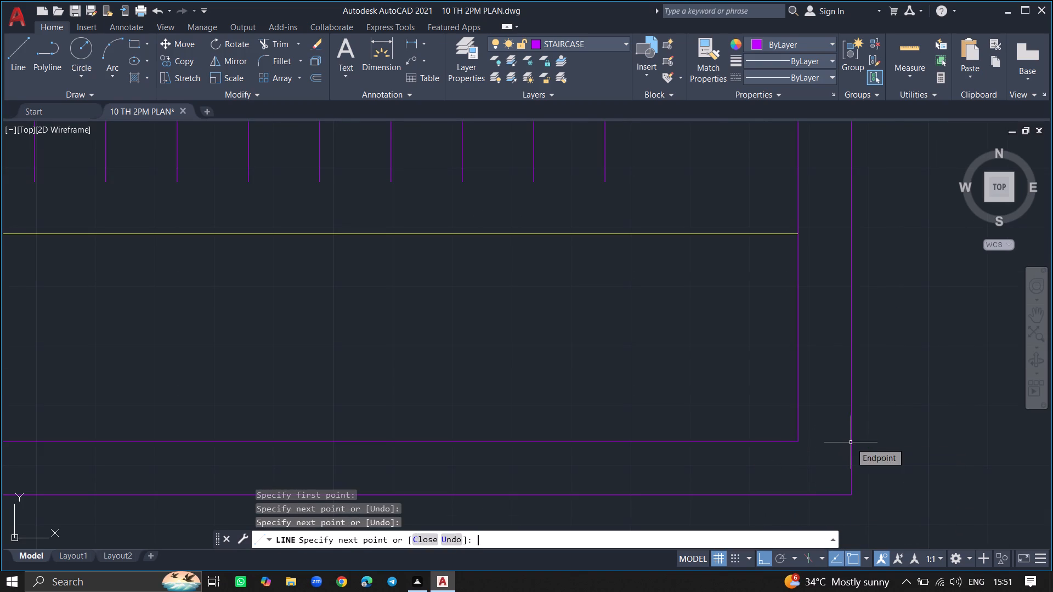
Extend the third wall's lower face line right to the outer vertical line, and extend its upper face line toward the enclosure.
ctrl+scroll(851, 442, down, 3)
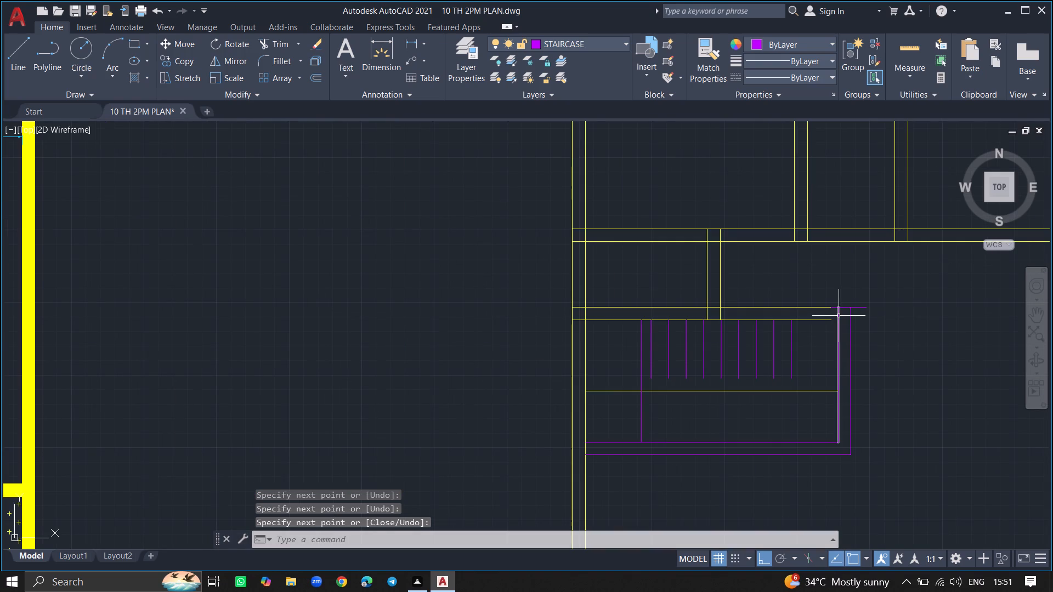
ctrl+scroll(839, 316, up, 3)
text(EX)
key(Return)
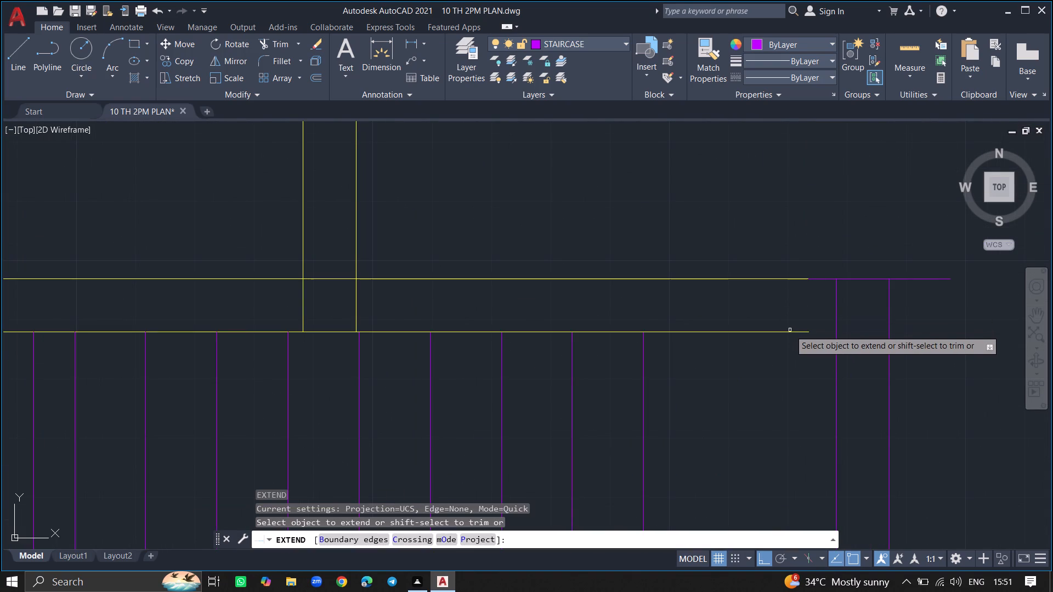
drag(791, 333, 797, 333)
click(797, 333)
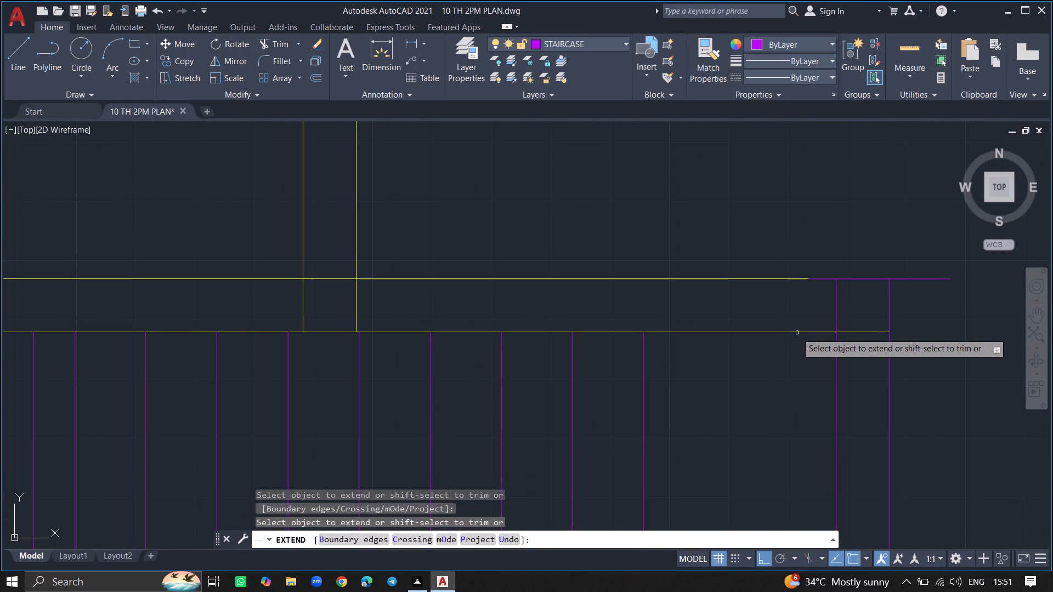
click(805, 280)
key(Return)
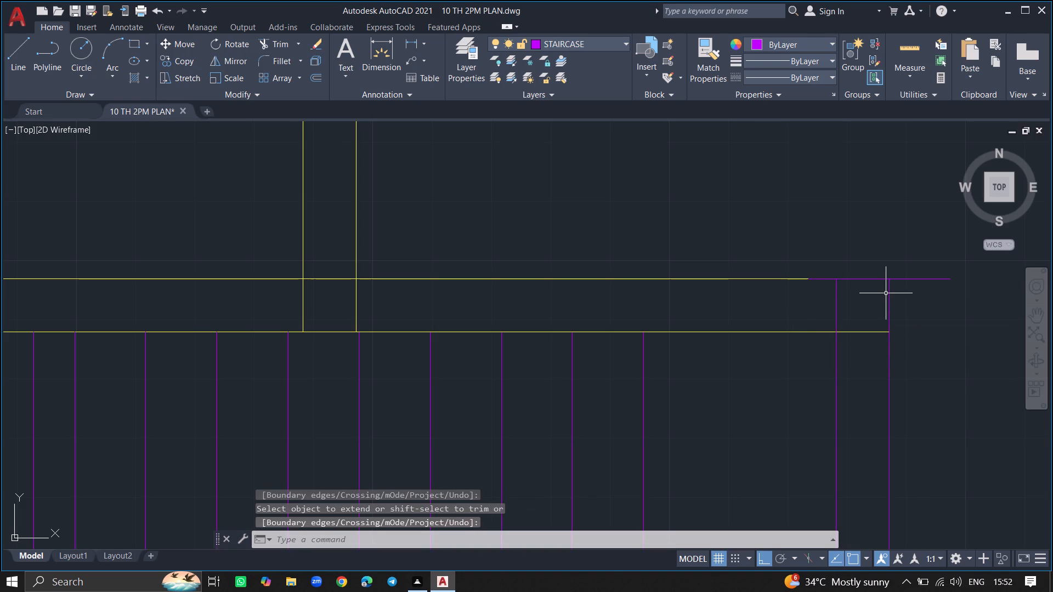
Move the stair enclosure's right vertical lines and lower horizontal lines to the WALLS layer.
ctrl+scroll(887, 293, down, 3)
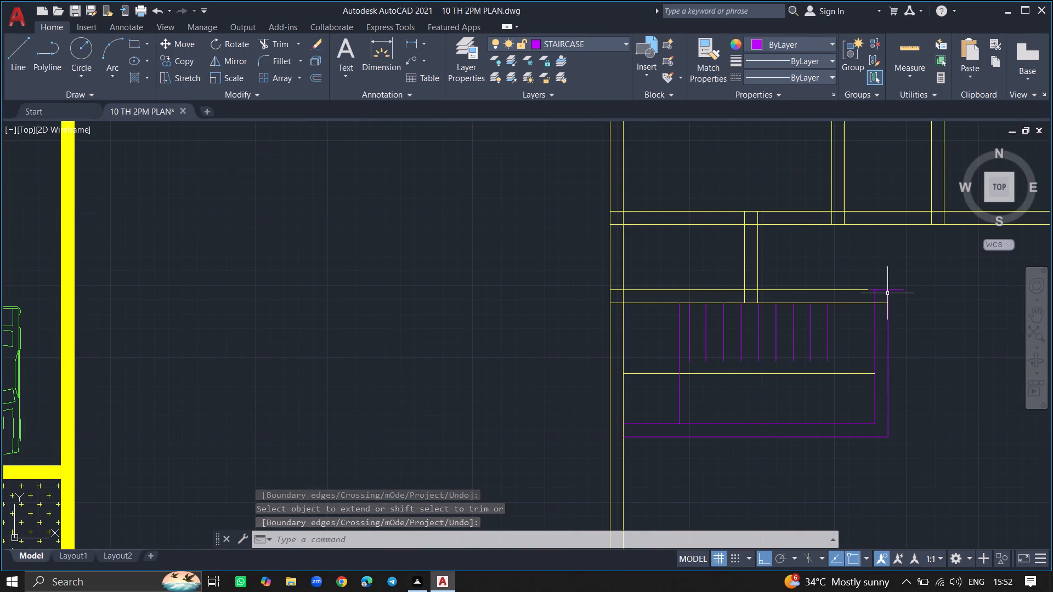
click(912, 305)
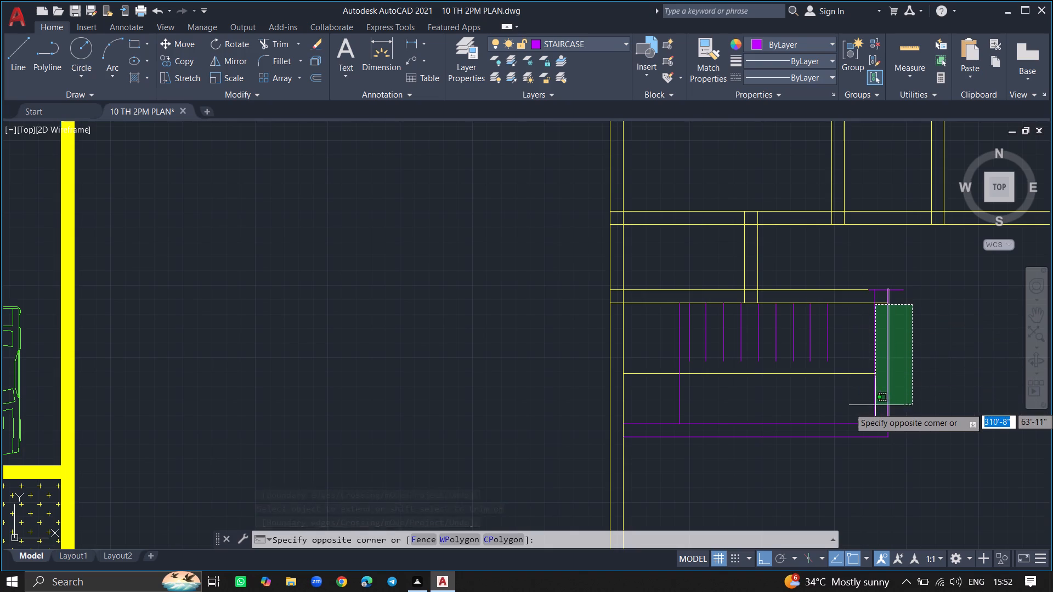
click(859, 440)
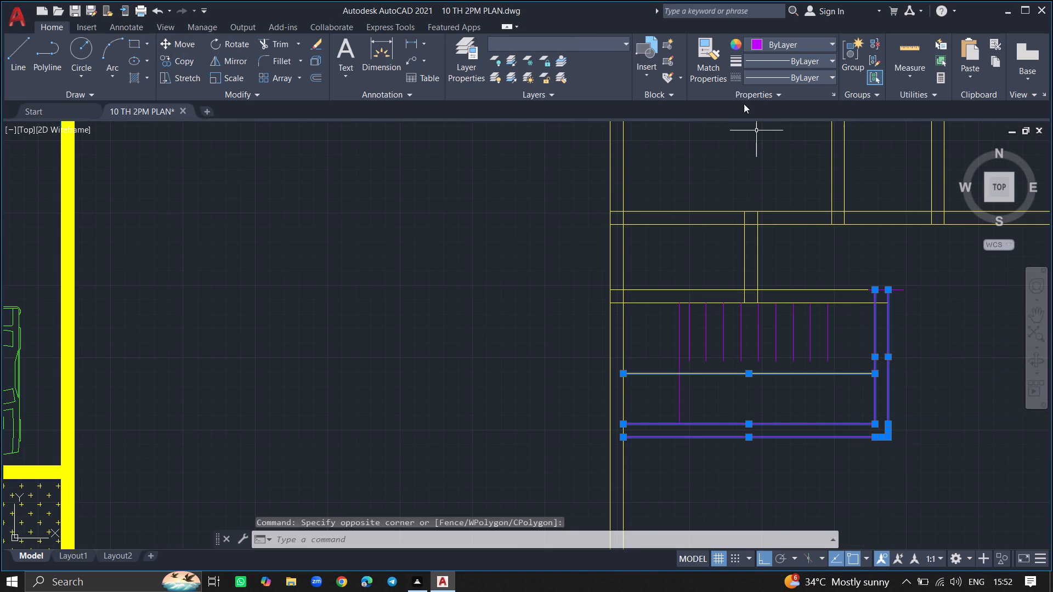
click(627, 39)
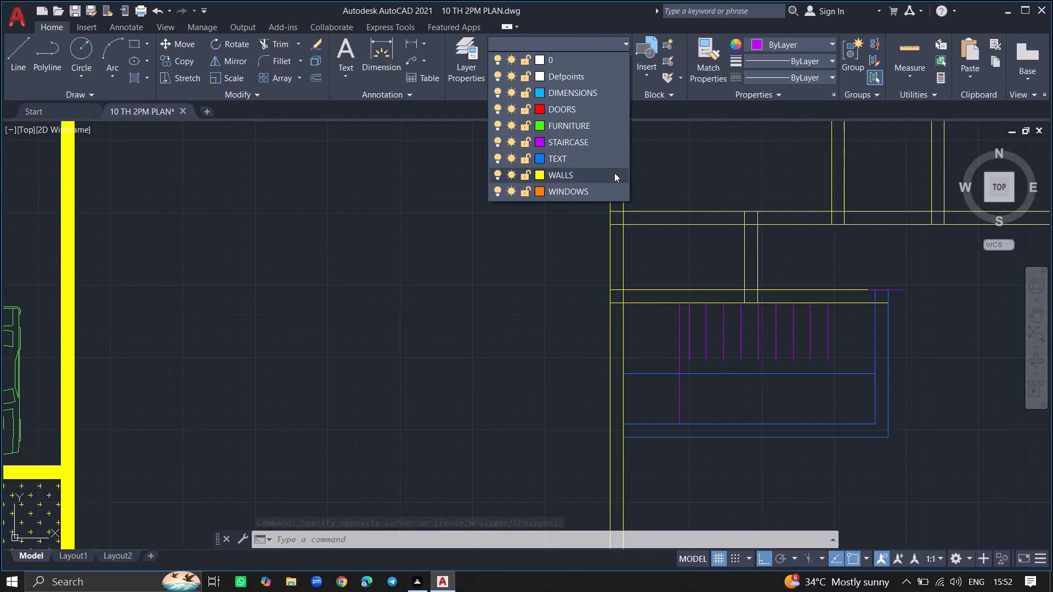
click(614, 173)
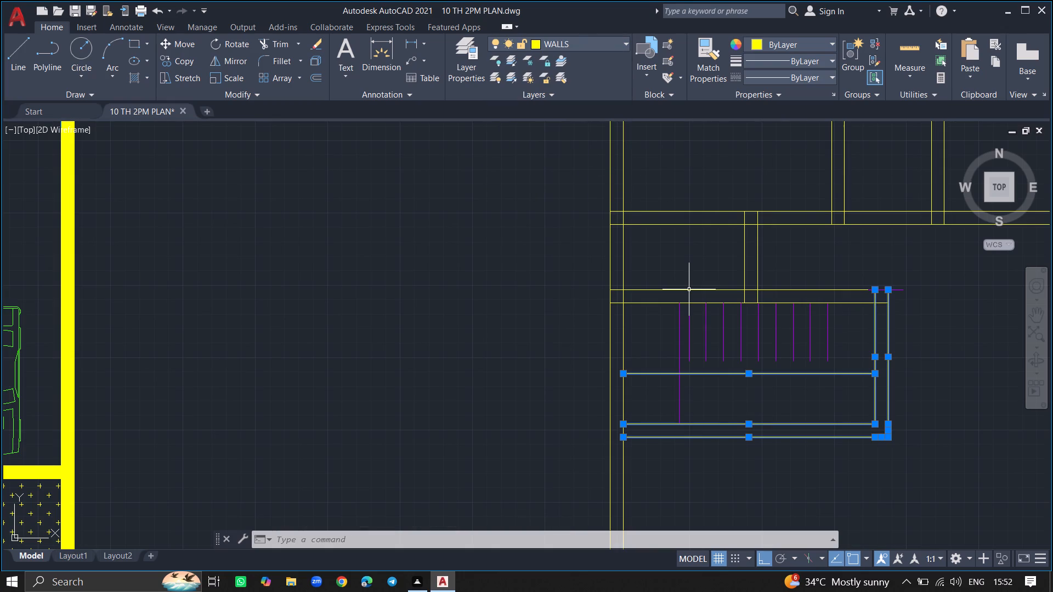
key(Escape)
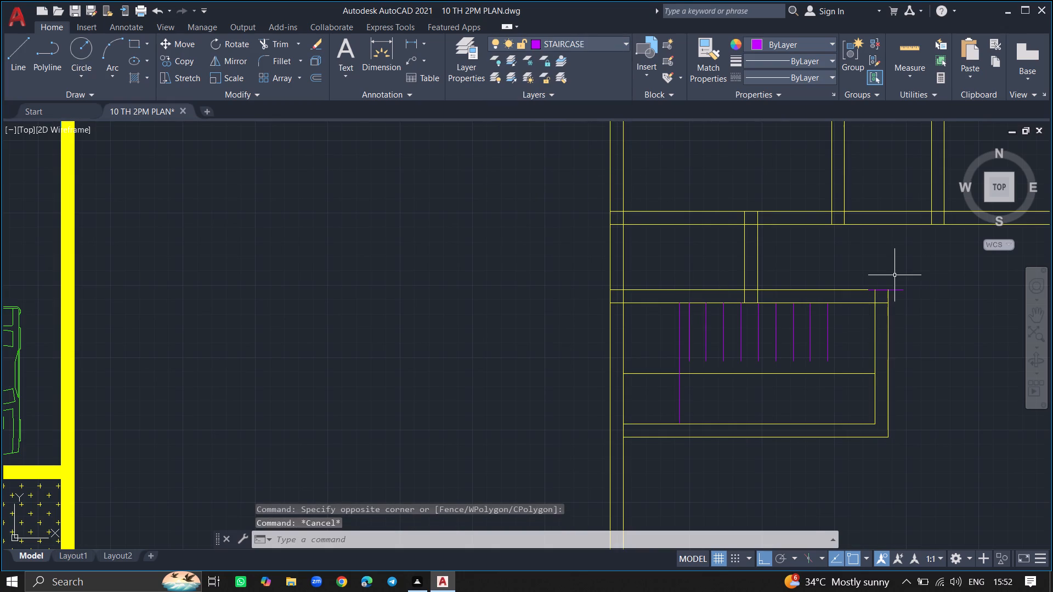
Move the short horizontal line continuing the third wall's upper face to the WALLS layer.
ctrl+scroll(894, 276, up, 6)
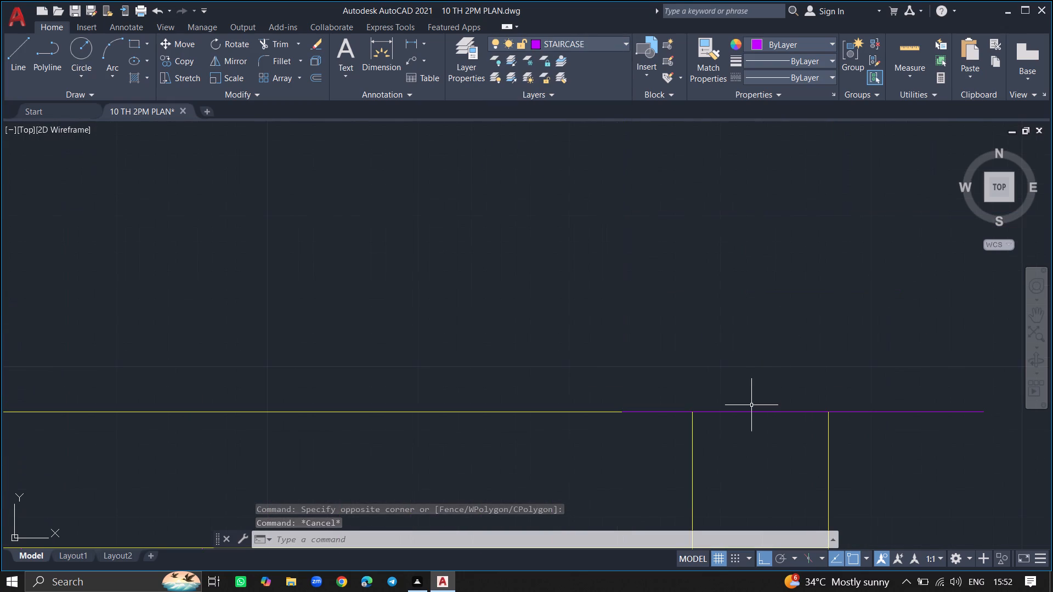
click(748, 412)
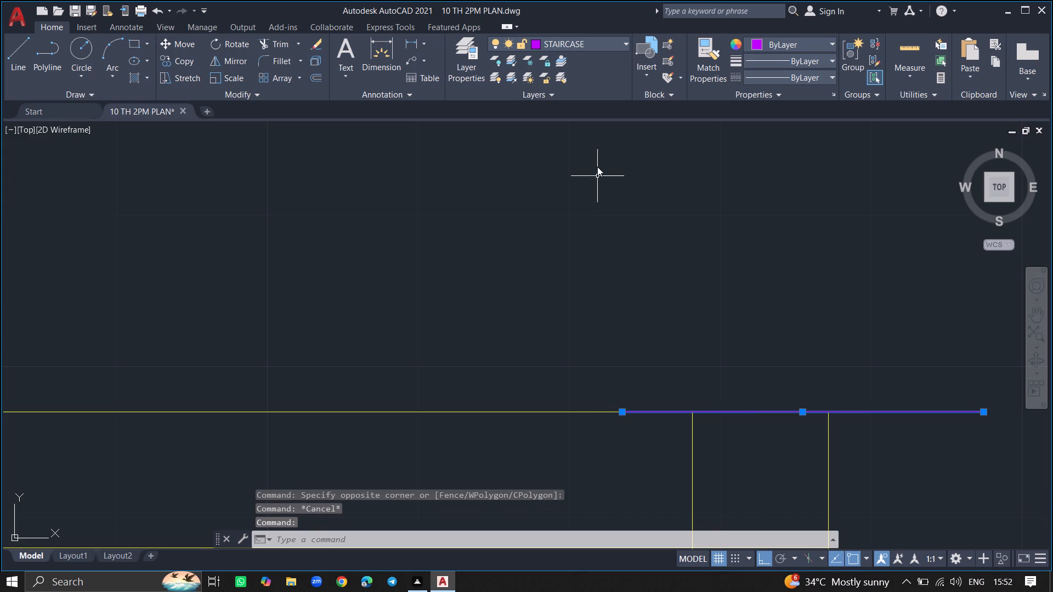
click(607, 47)
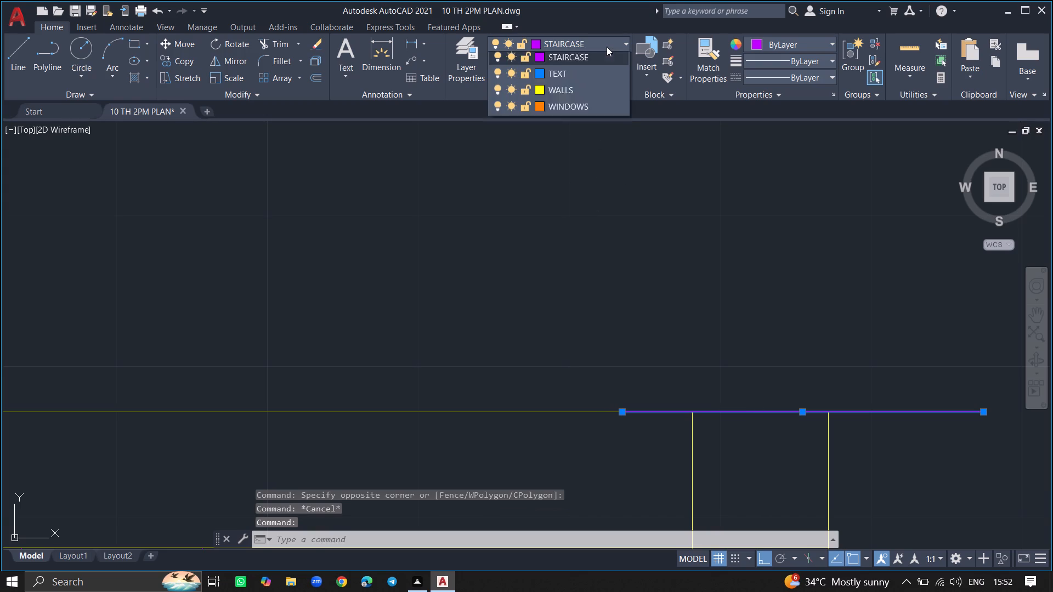
click(607, 178)
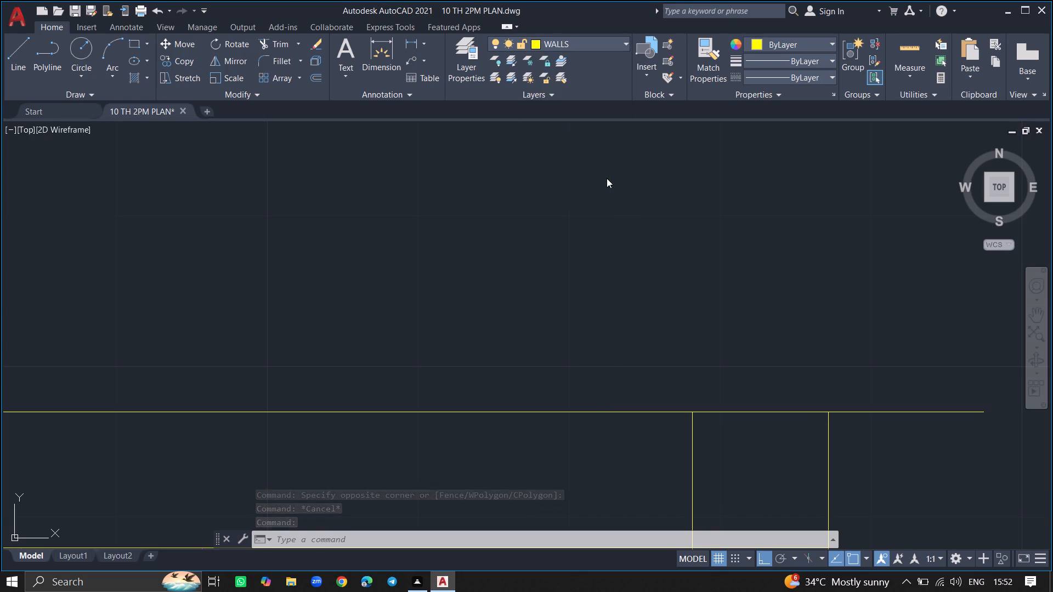
key(Escape)
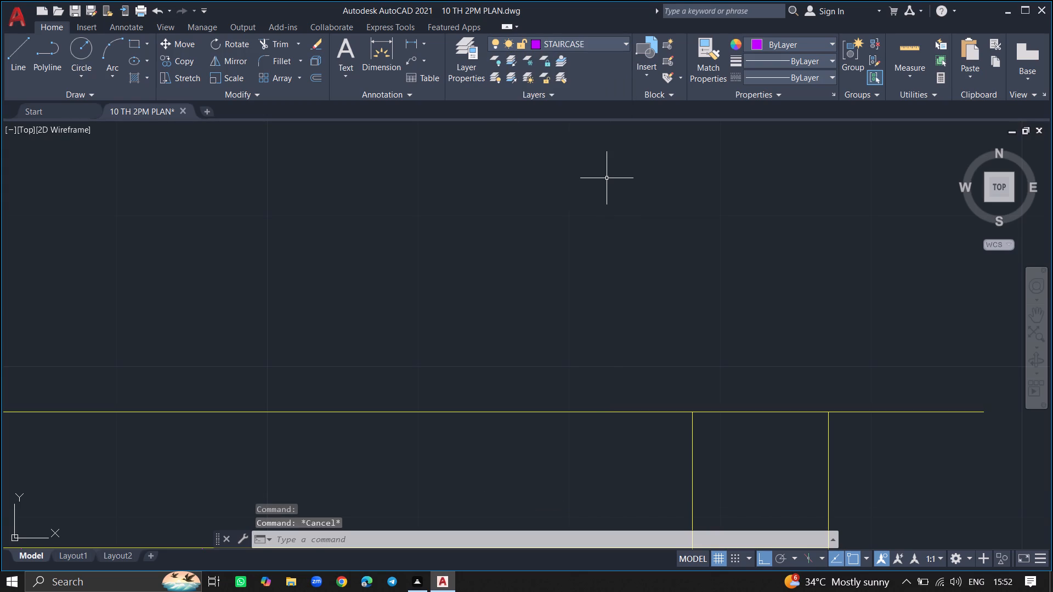
Trim the third wall's upper face line where it overhangs the enclosure's outer vertical line.
text(TR)
key(Return)
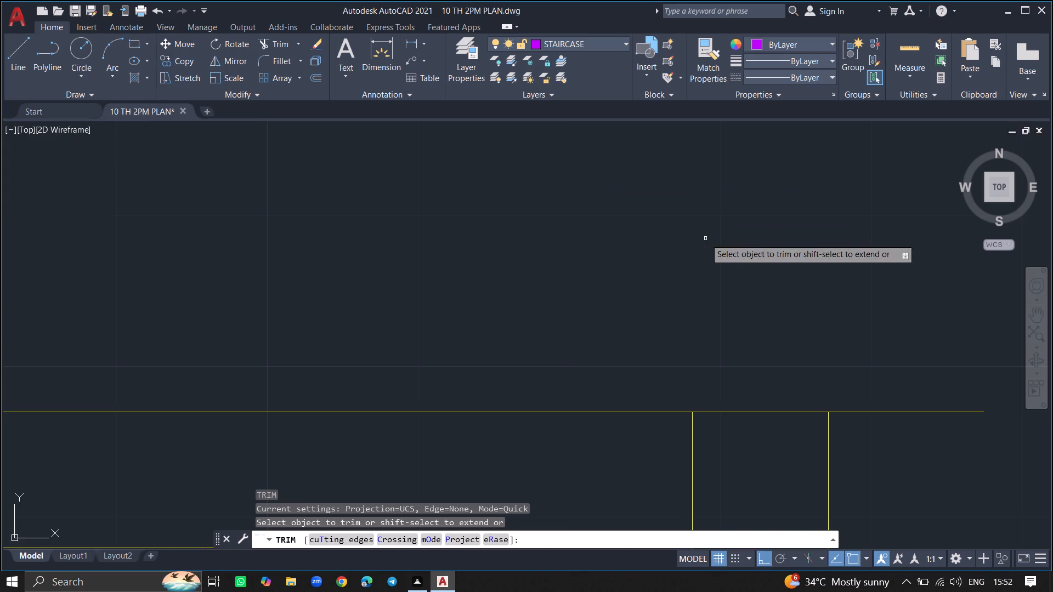
click(873, 414)
ctrl+scroll(873, 414, down, 5)
key(Return)
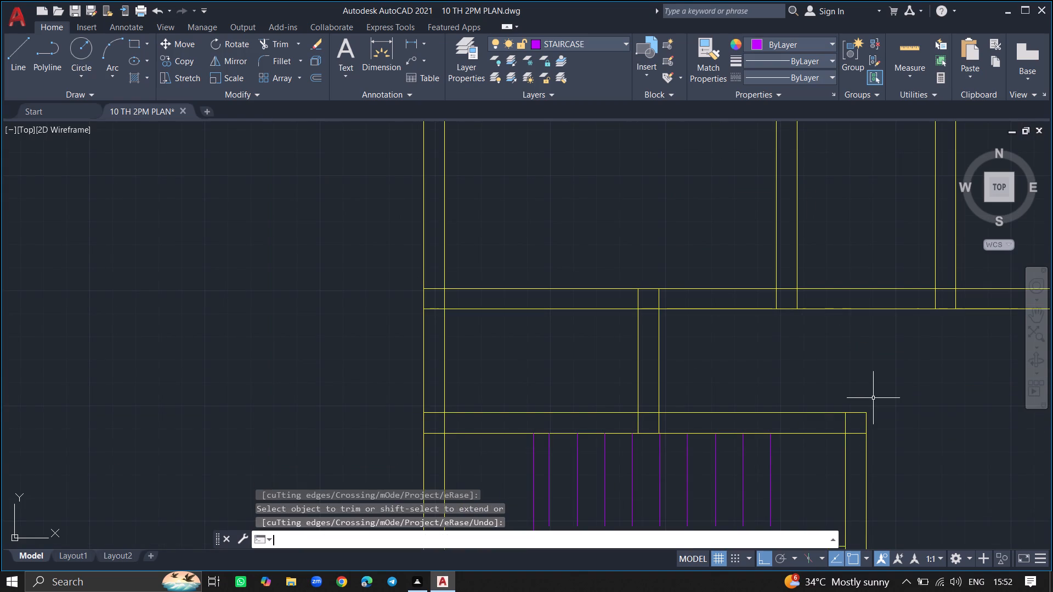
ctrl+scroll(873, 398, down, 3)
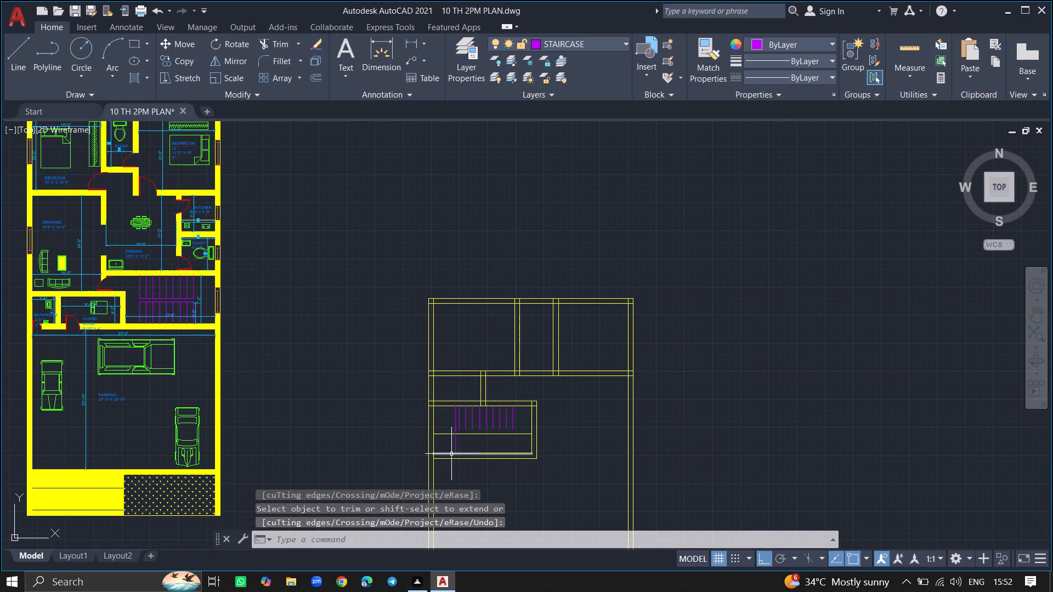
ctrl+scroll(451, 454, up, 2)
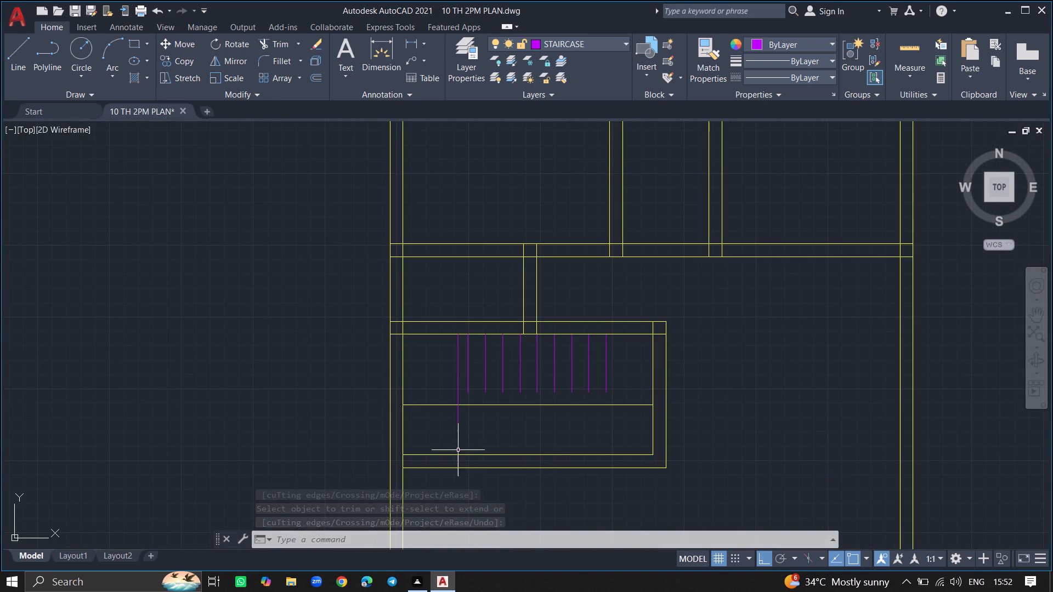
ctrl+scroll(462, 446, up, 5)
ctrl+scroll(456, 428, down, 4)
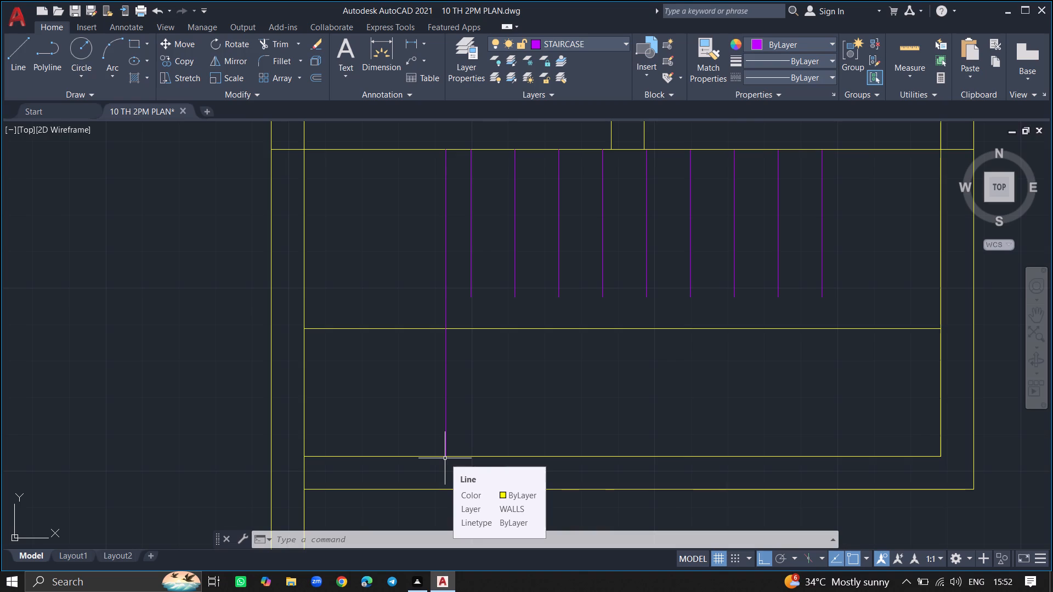
Measure the length of the second upper-flight tread line with a linear dimension.
text(DIML)
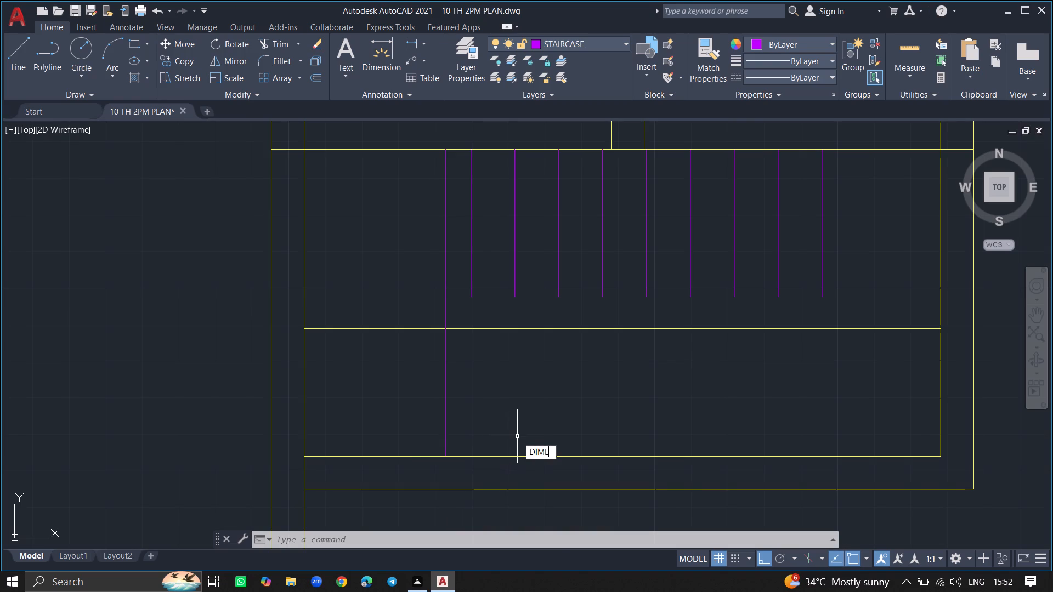
click(544, 465)
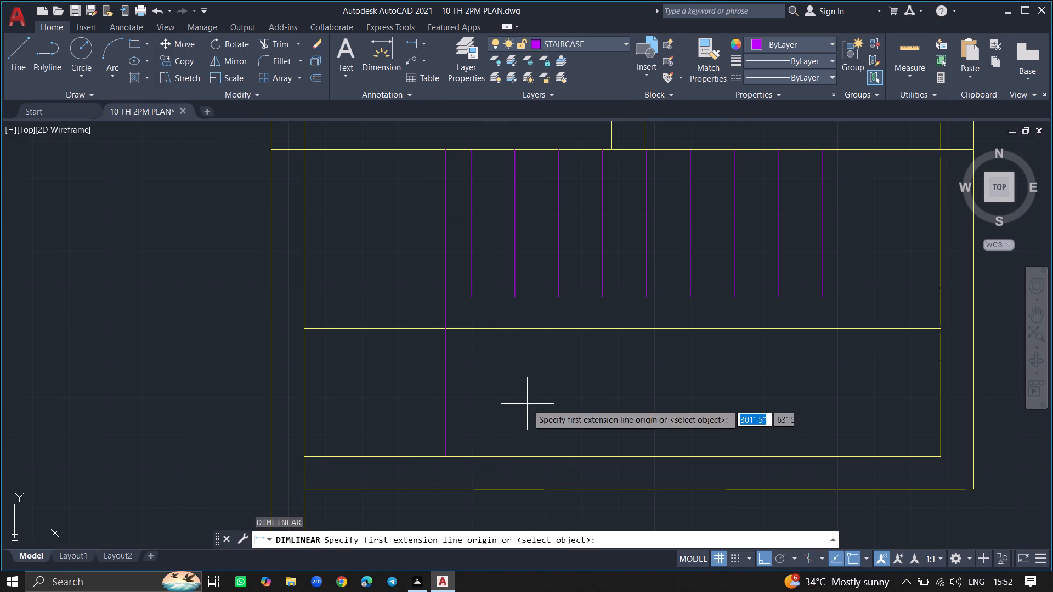
key(space)
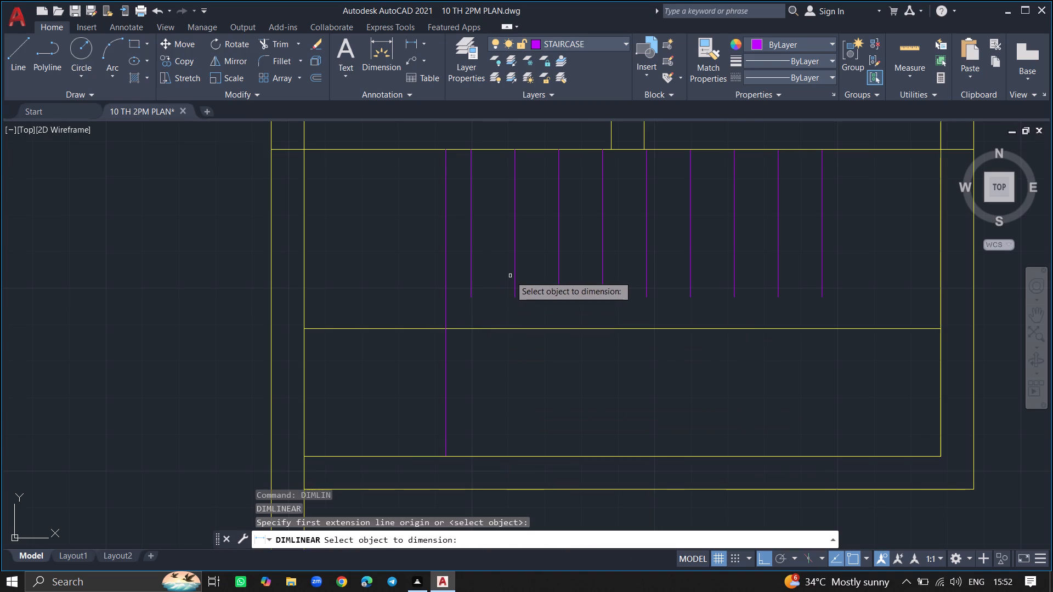
click(514, 276)
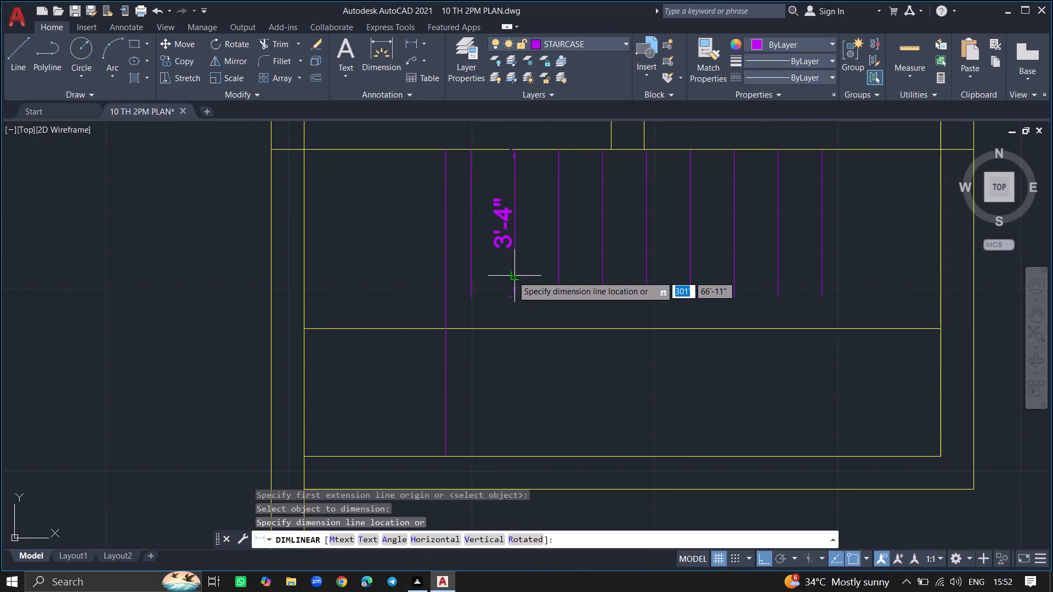
key(Escape)
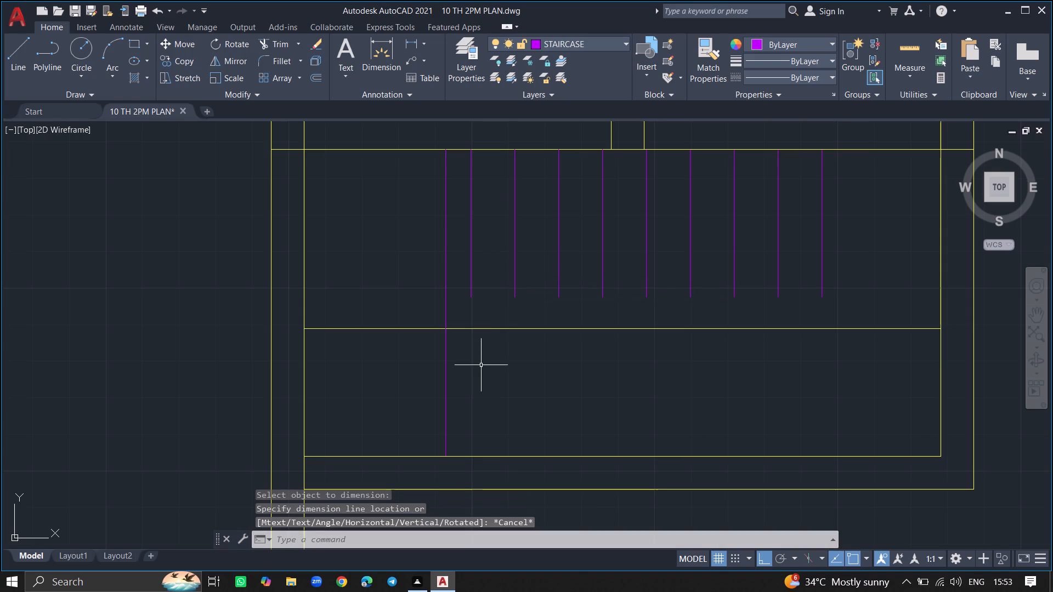
Draw a 3'-4" vertical tread line upward from the lower wall's inner face, along the long vertical guide line.
key(l)
key(Return)
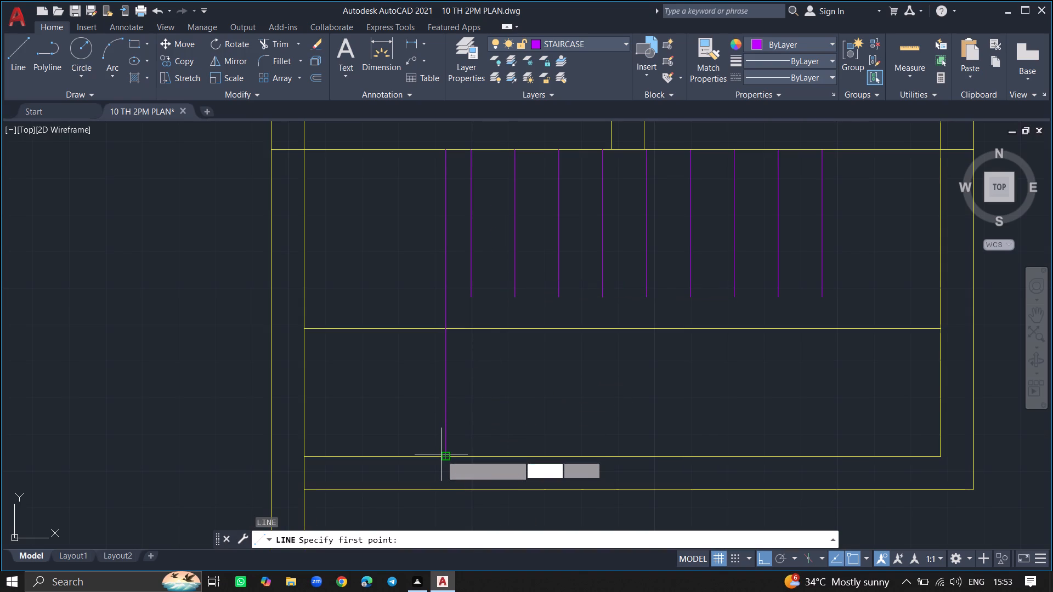
click(443, 458)
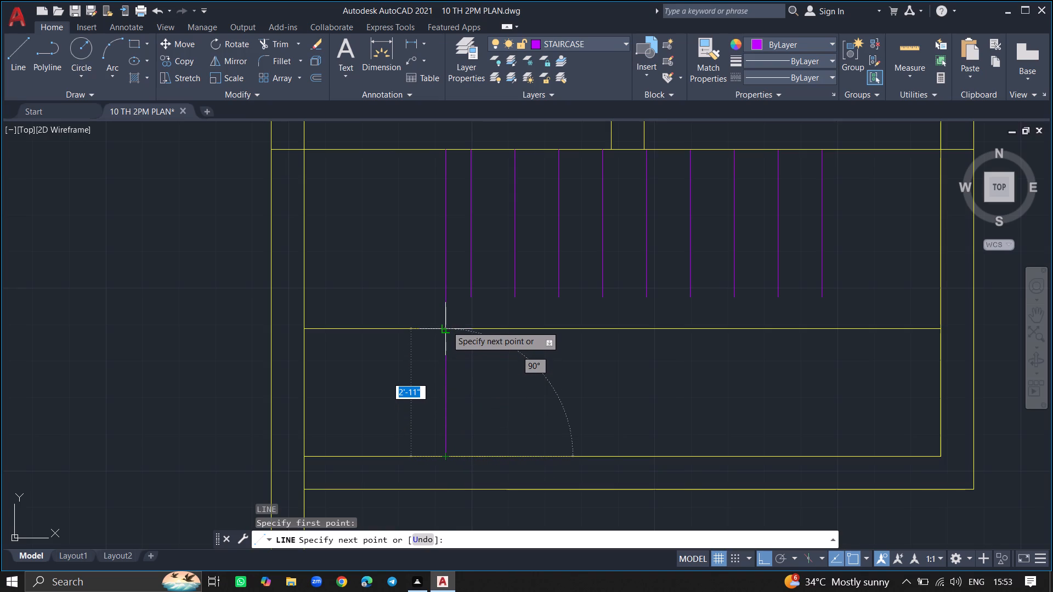
ctrl+scroll(446, 326, up, 4)
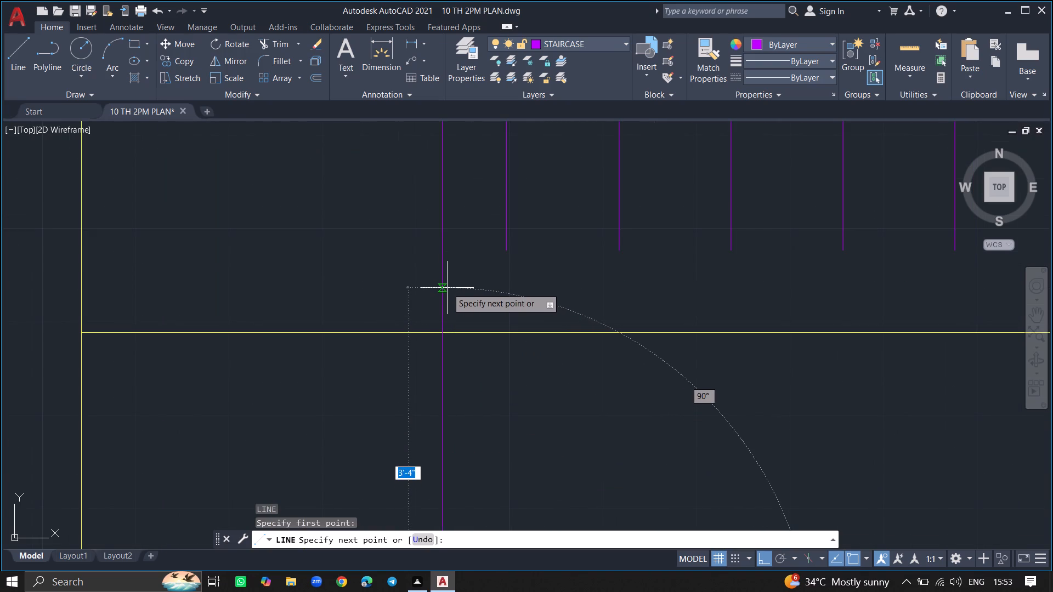
click(447, 287)
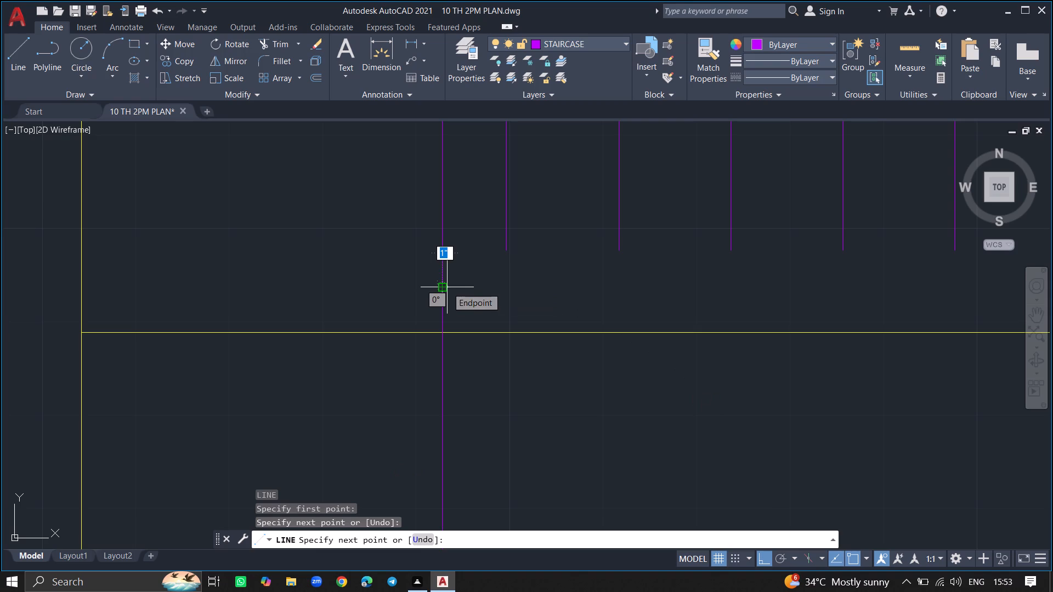
key(Return)
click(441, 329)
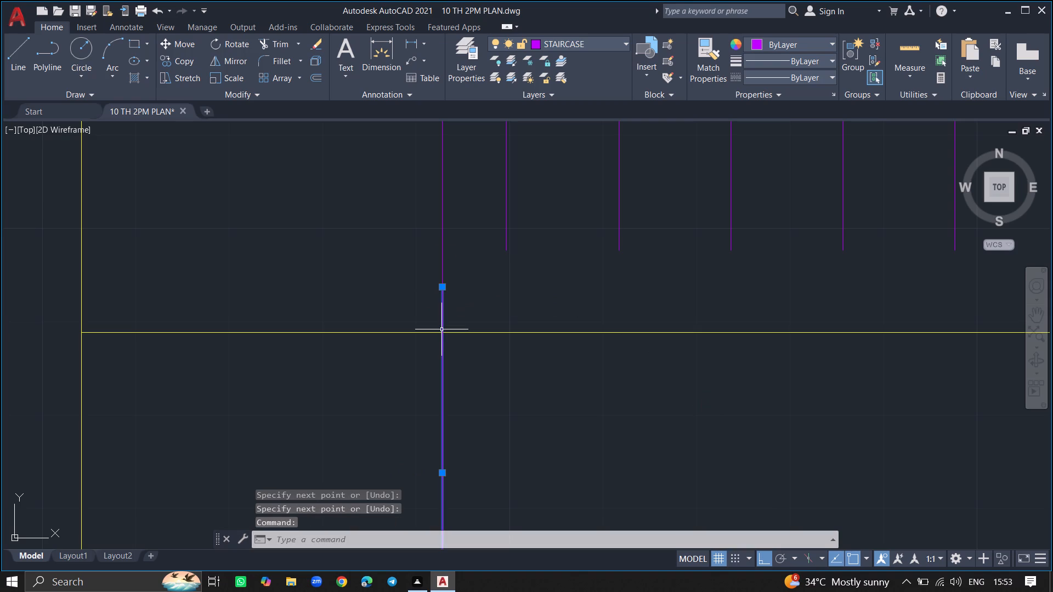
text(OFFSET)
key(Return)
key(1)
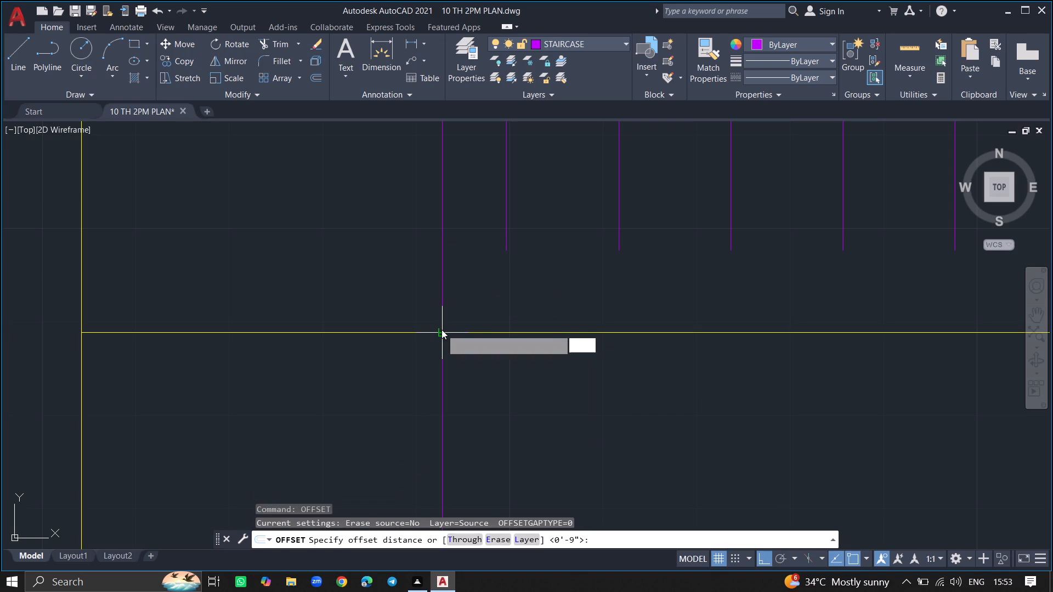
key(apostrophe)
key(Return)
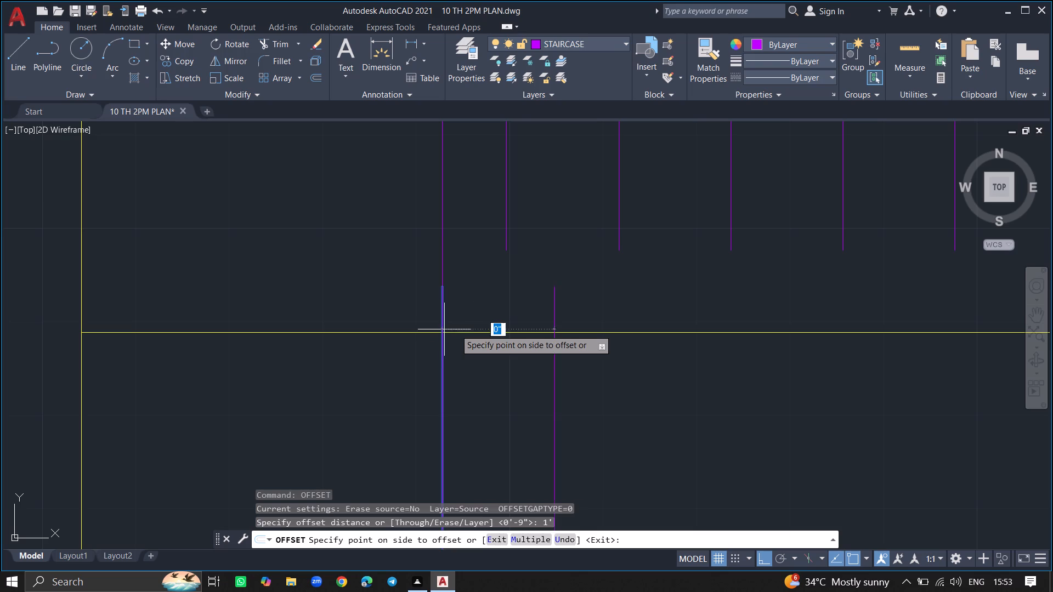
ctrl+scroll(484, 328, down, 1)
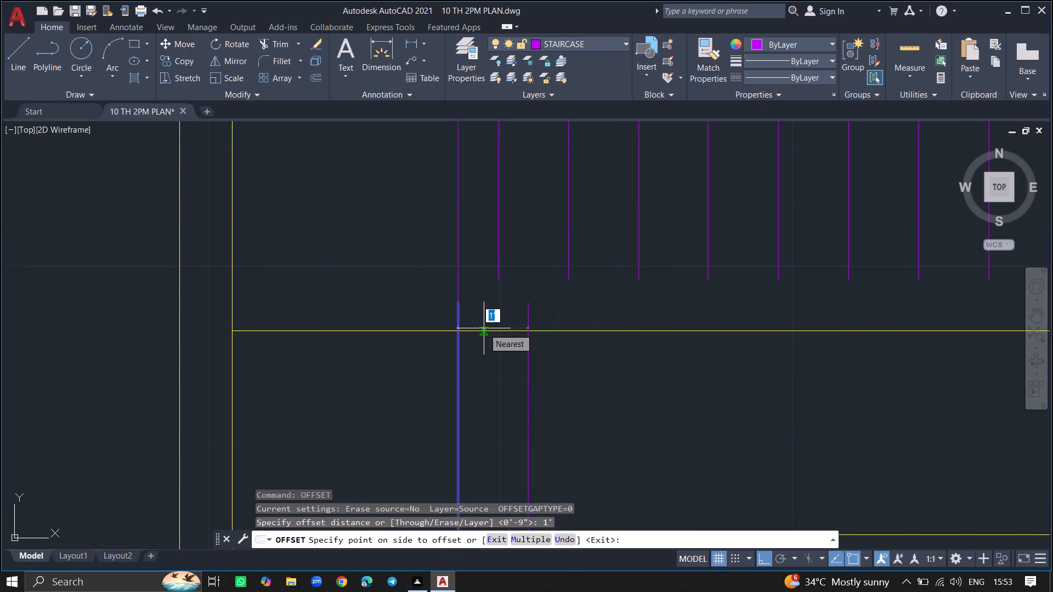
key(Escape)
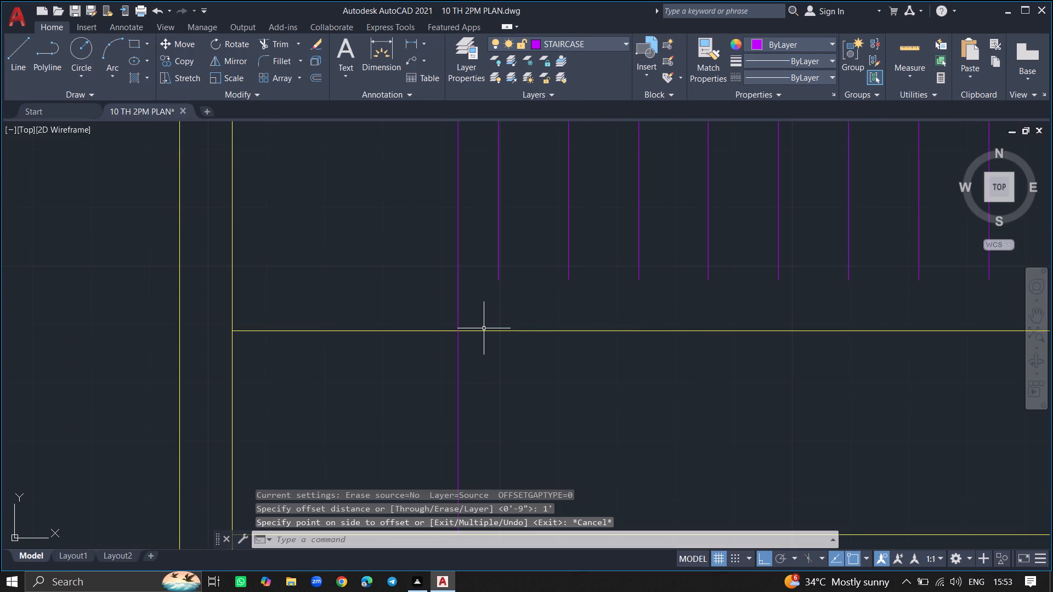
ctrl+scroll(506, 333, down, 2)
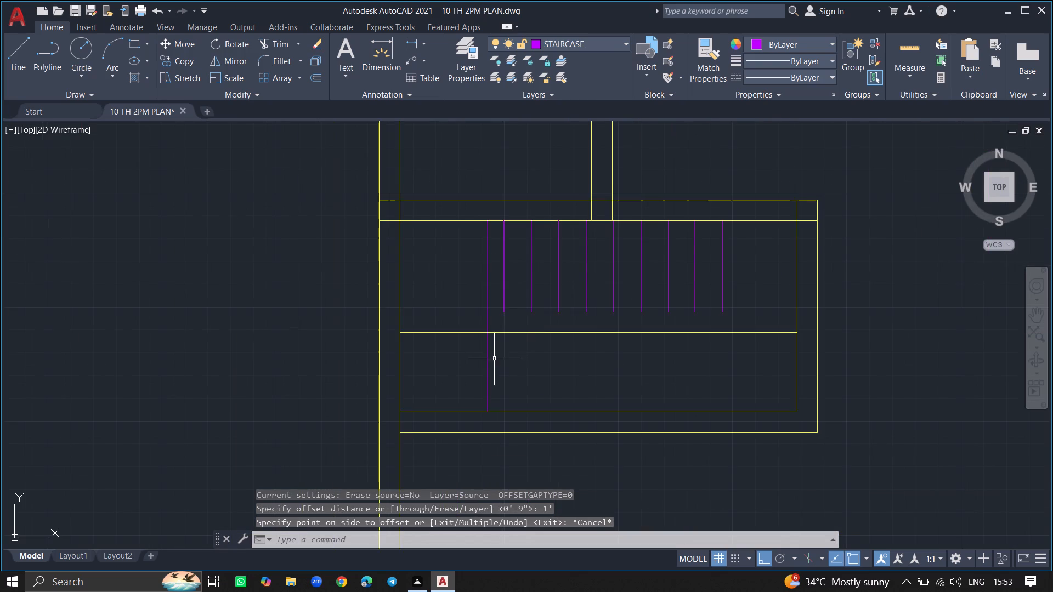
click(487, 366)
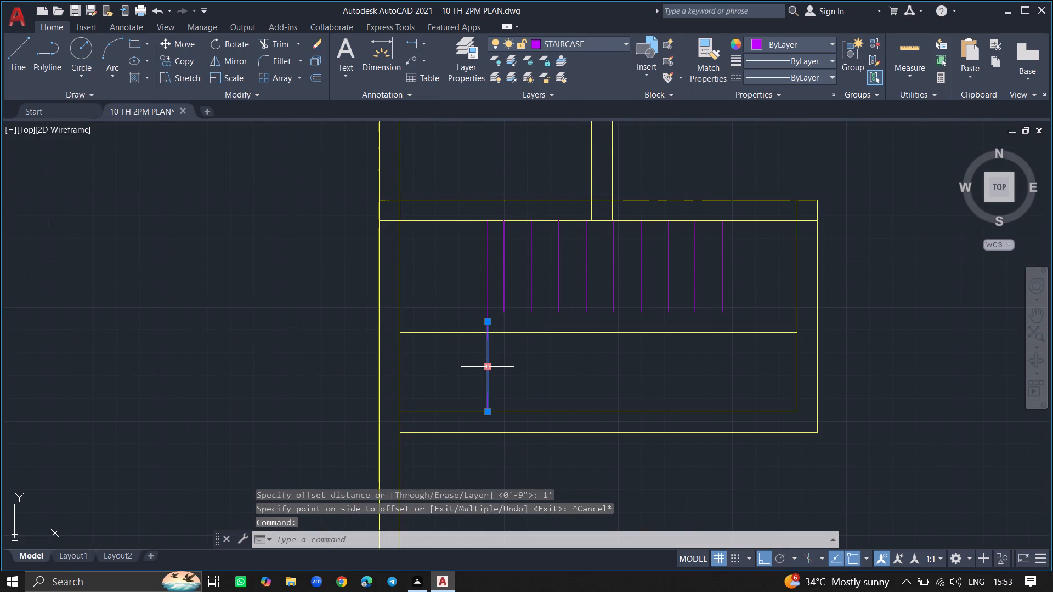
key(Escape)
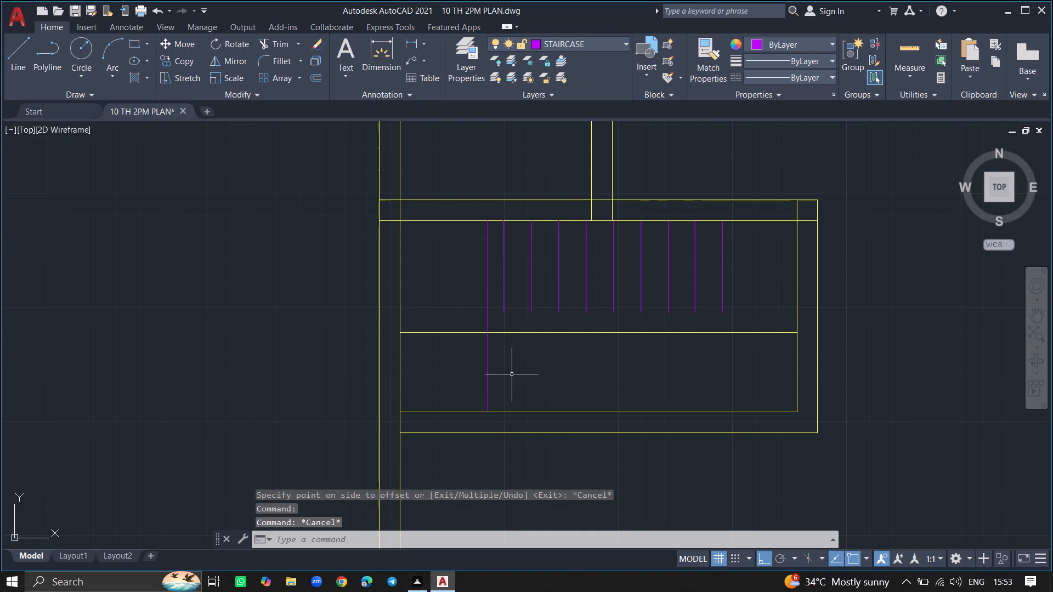
Erase the horizontal middle line and the long vertical guide line inside the stair enclosure.
click(485, 370)
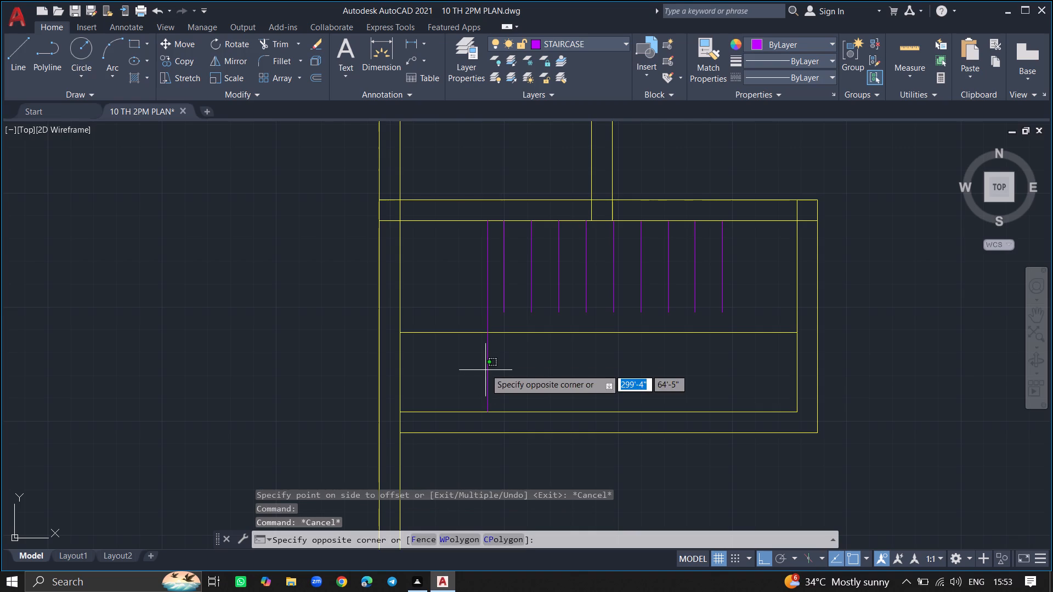
click(484, 308)
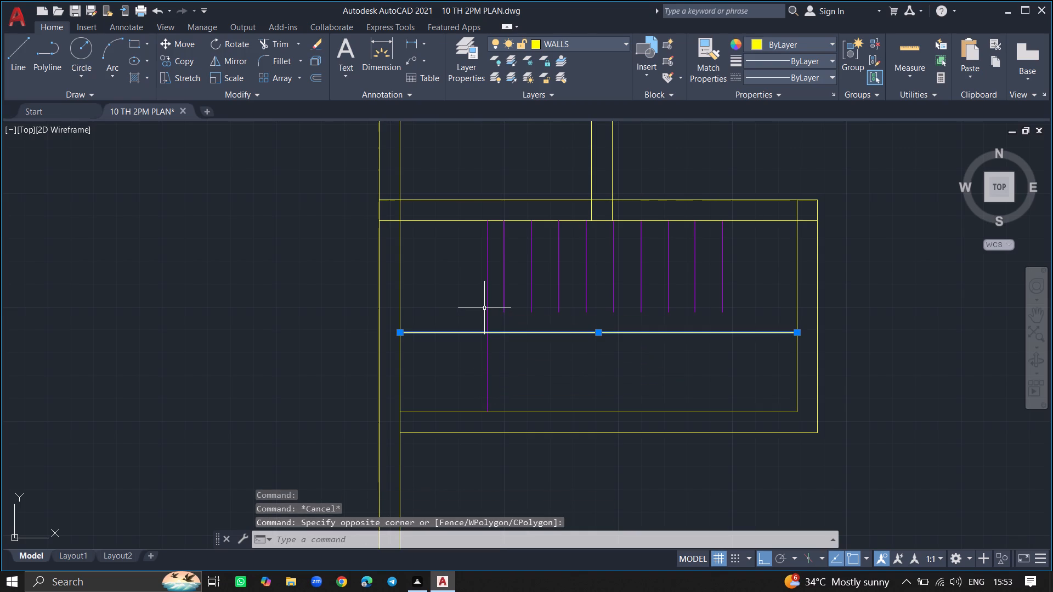
click(489, 306)
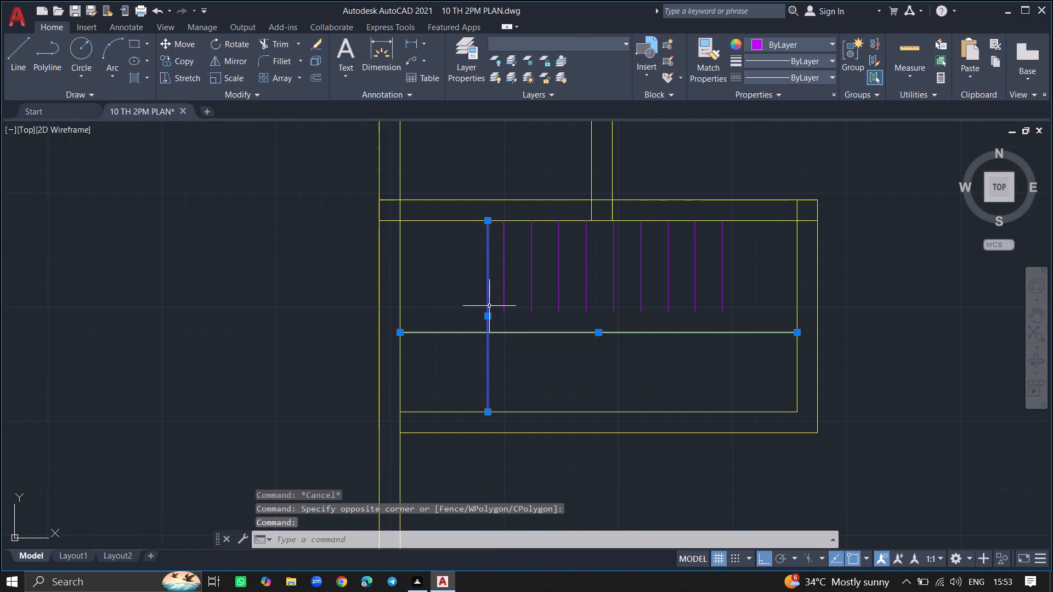
key(Delete)
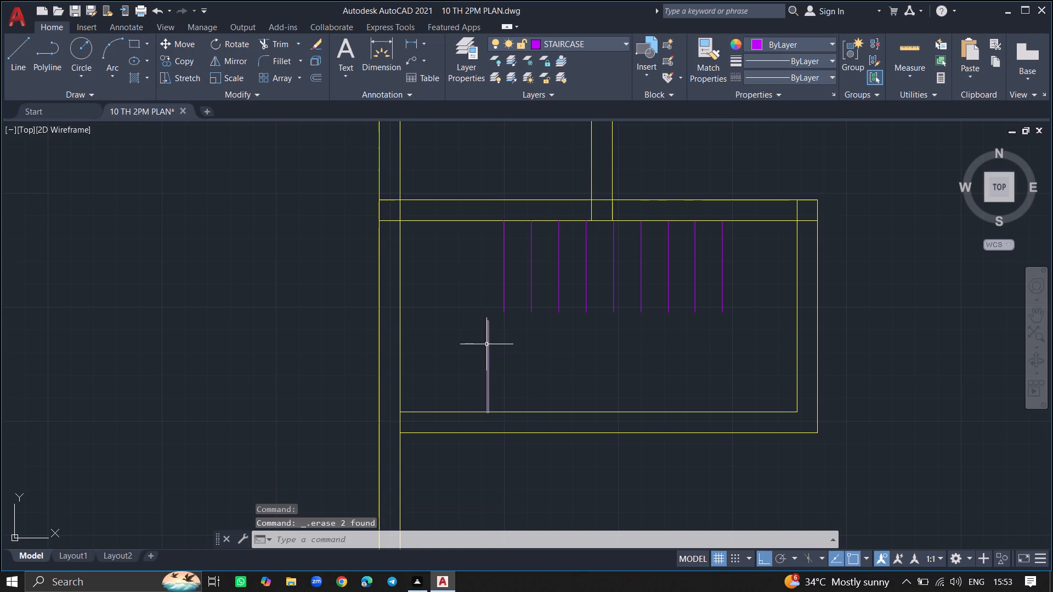
Move the new lower tread line horizontally right to align with the first upper-flight tread.
click(486, 344)
text(MOVE)
key(Return)
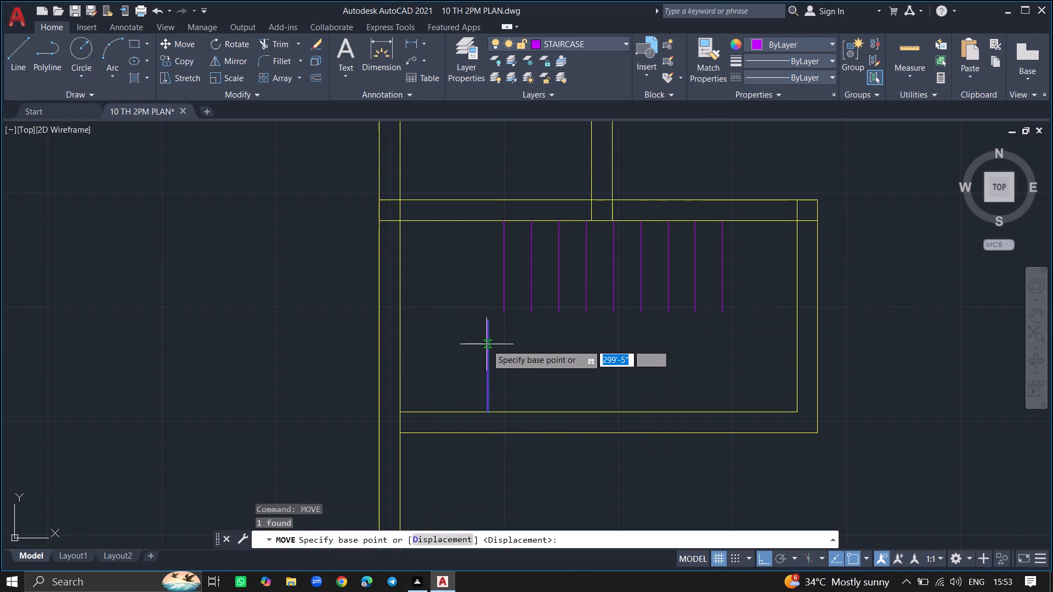
click(486, 344)
ctrl+scroll(501, 349, up, 3)
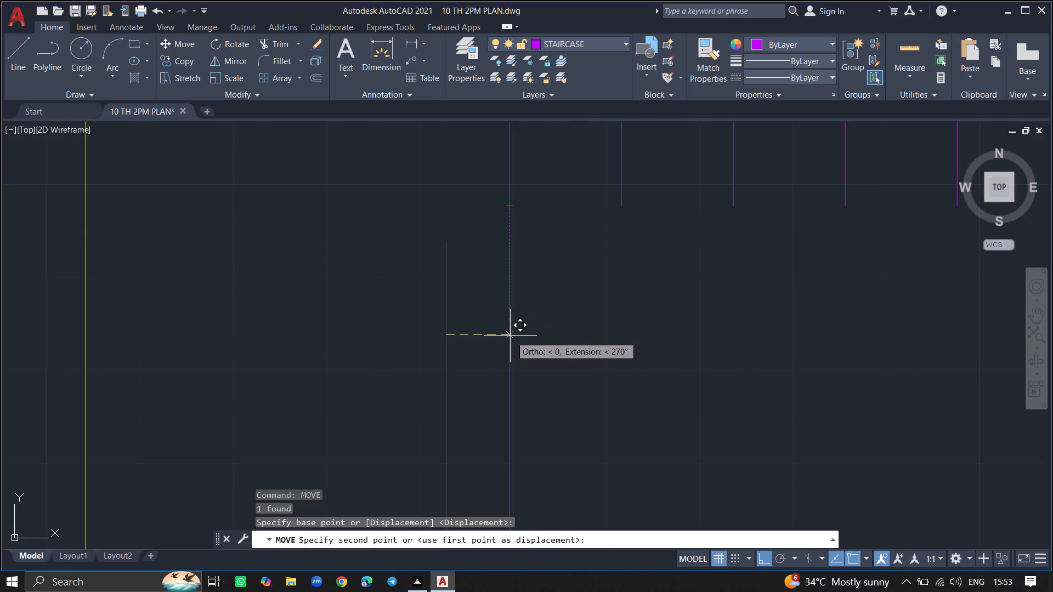
click(509, 336)
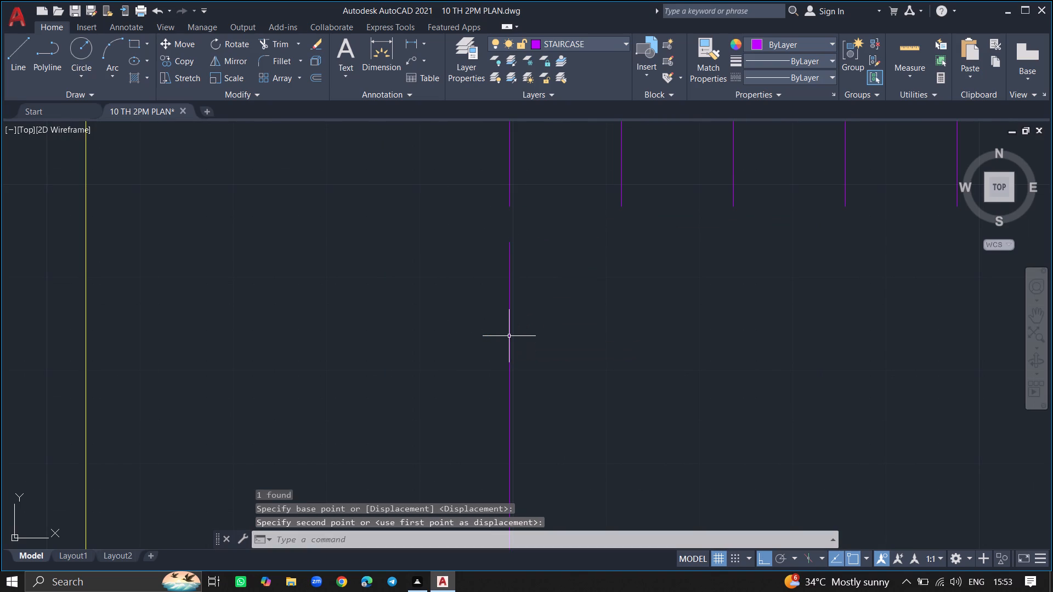
Offset the lower tread line 1' to the right five times in succession, each copy from the previous one.
click(509, 336)
text(OFFSET)
key(Return)
key(Return)
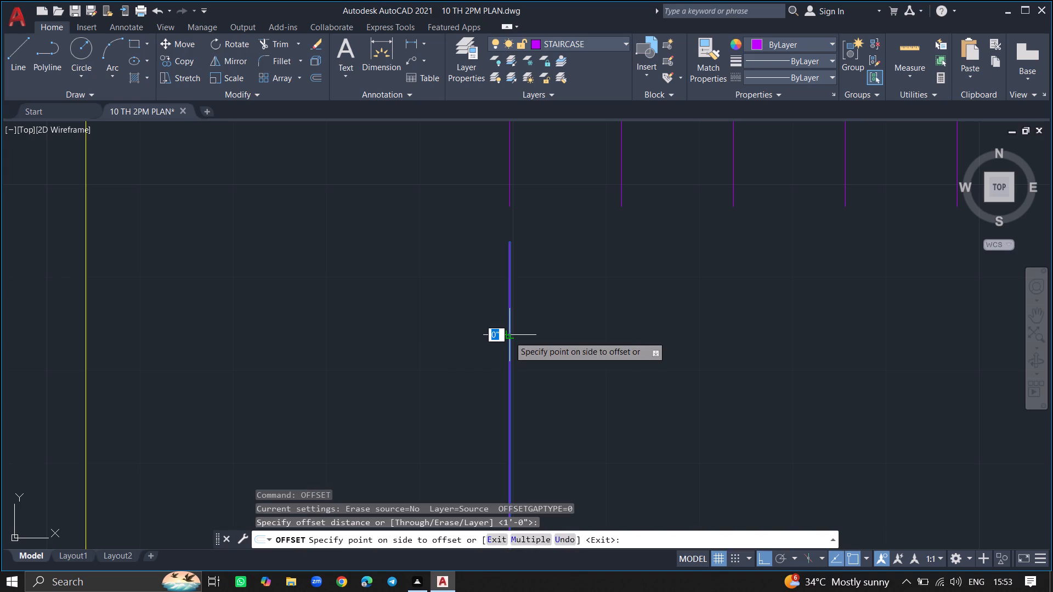
click(692, 280)
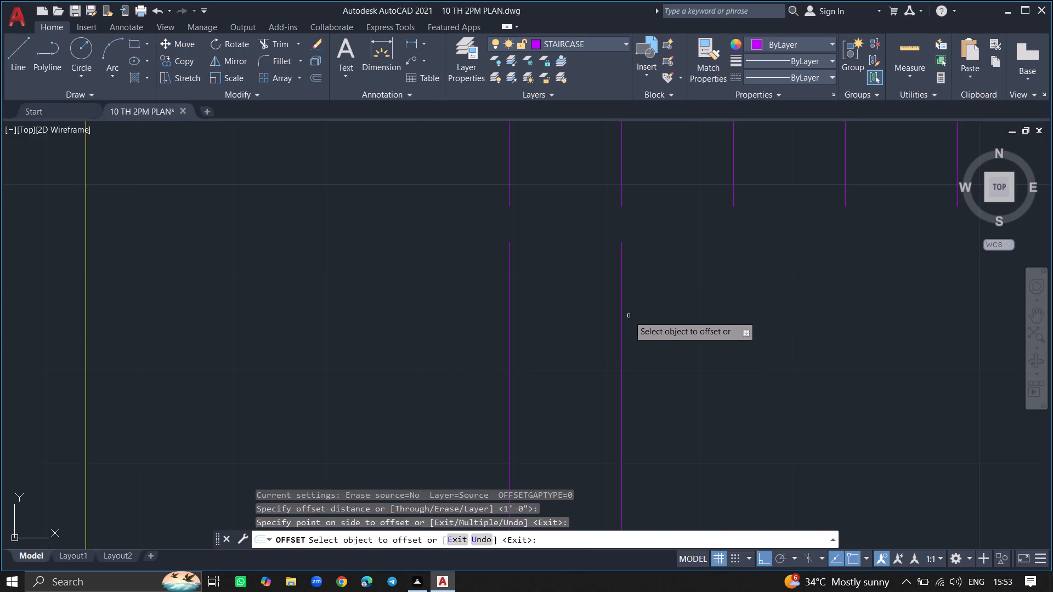
drag(622, 316, 660, 311)
click(660, 311)
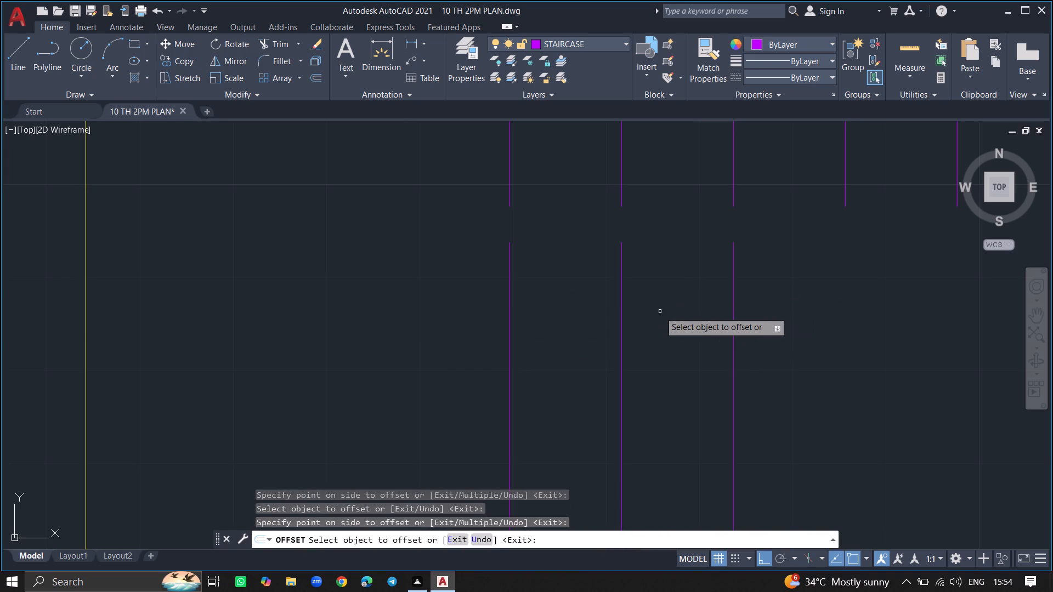
ctrl+scroll(660, 311, down, 5)
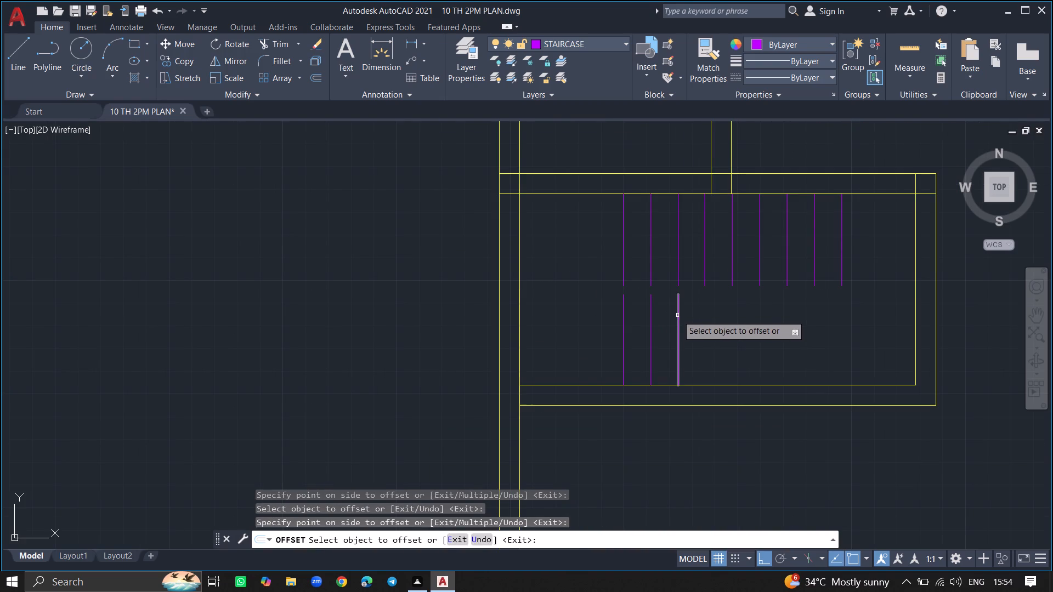
click(677, 315)
click(728, 298)
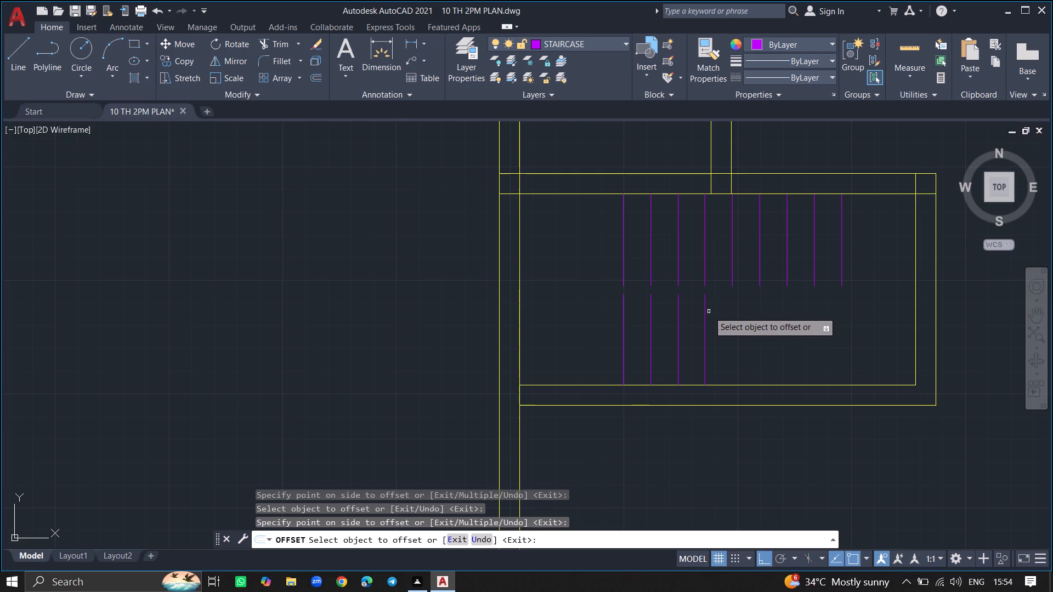
drag(704, 312, 746, 307)
click(746, 307)
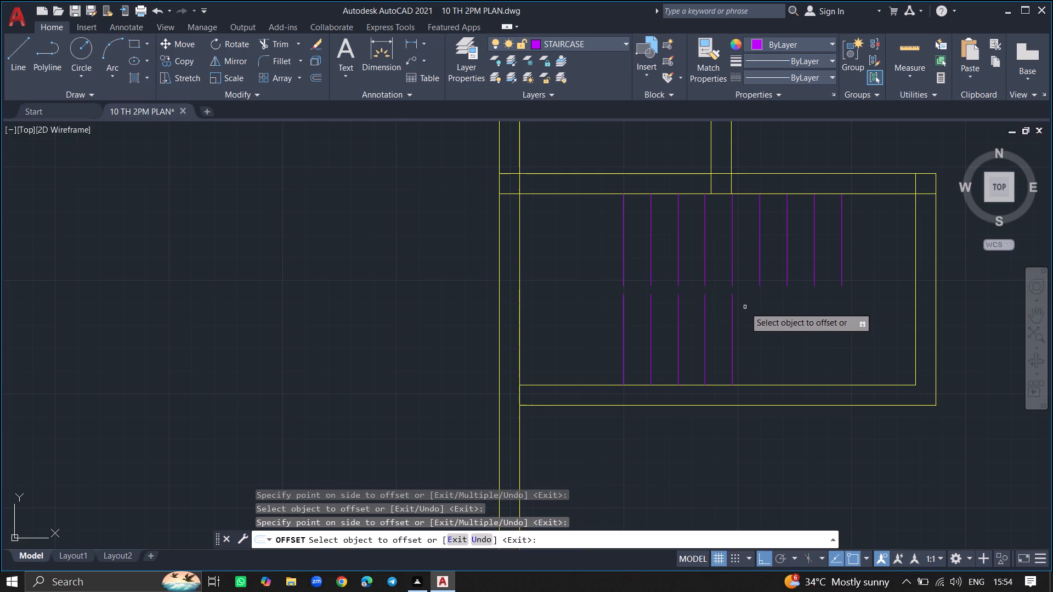
drag(732, 314, 802, 294)
click(802, 294)
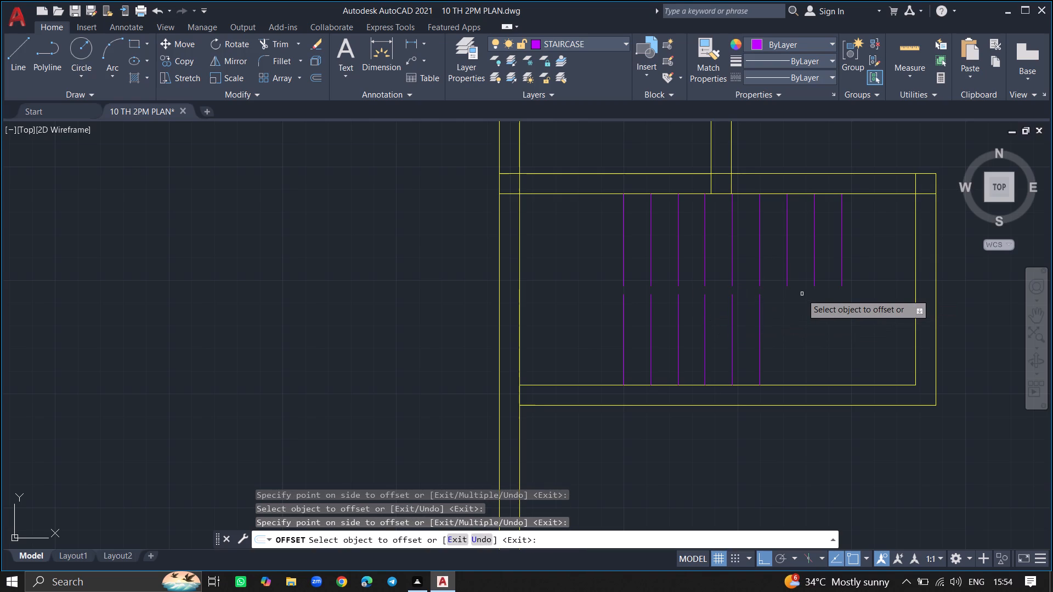
Offset three more lower-flight treads 1' apart to the right, ending in line with the last upper tread.
drag(758, 324, 784, 321)
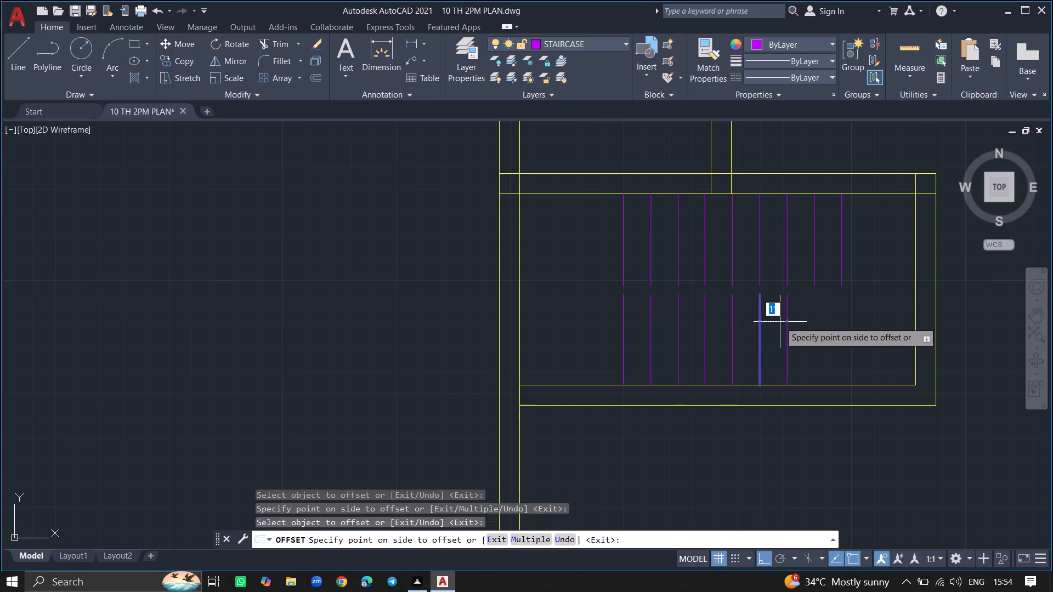
drag(784, 321, 788, 321)
click(788, 321)
click(788, 321)
click(788, 321)
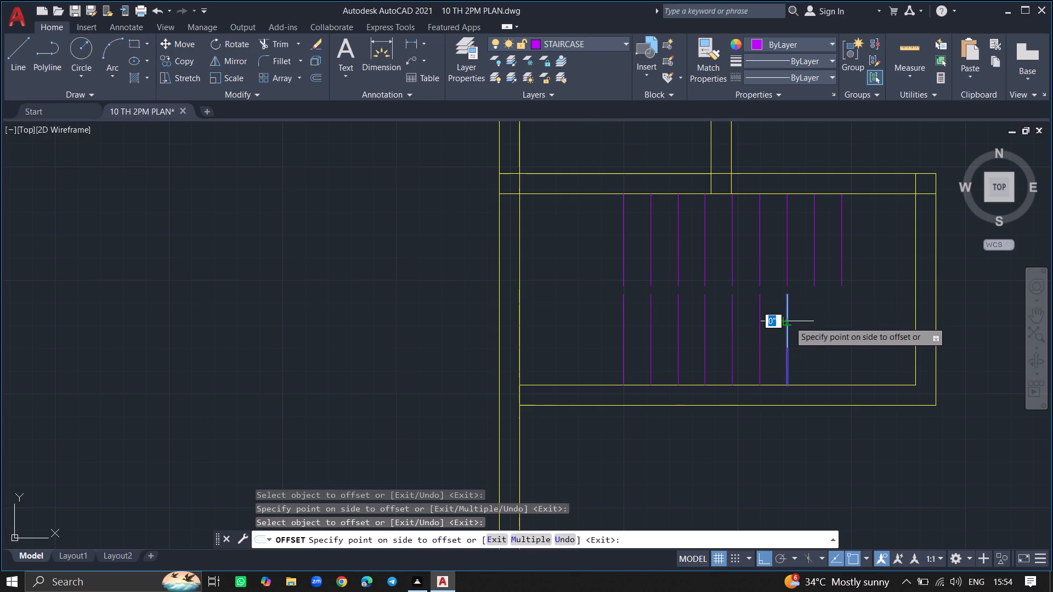
click(840, 309)
drag(815, 322, 817, 322)
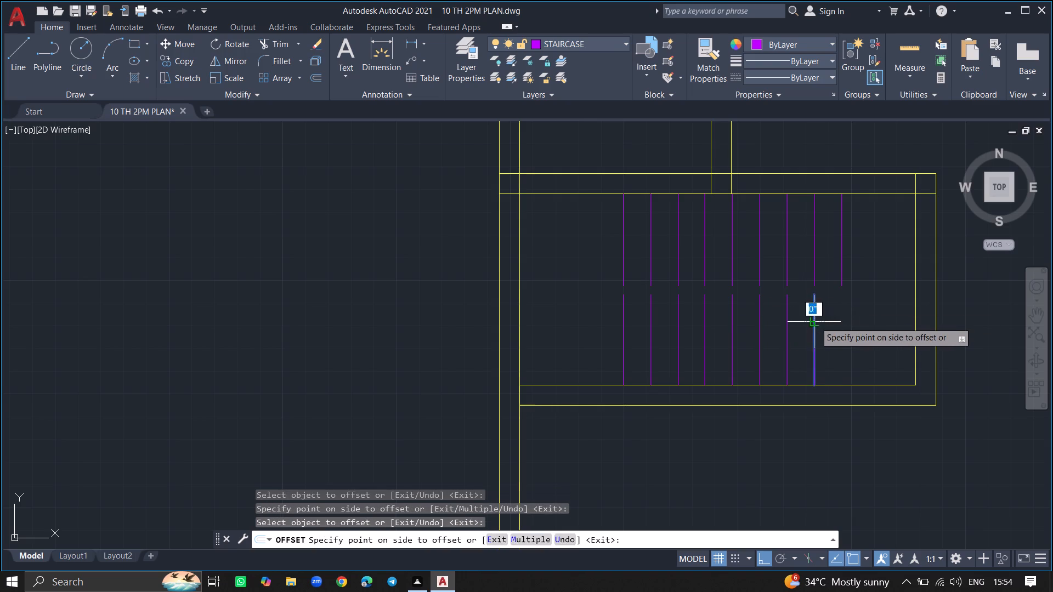
drag(817, 322, 825, 322)
click(825, 322)
key(Return)
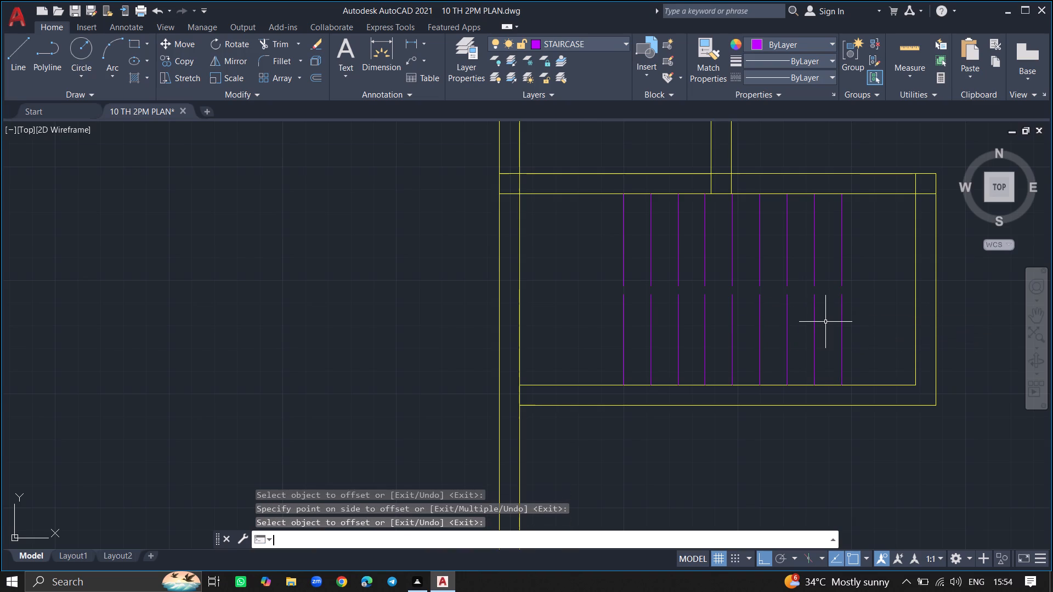
Draw an 8' horizontal line along the lower ends of the upper-flight treads, from first tread to last.
ctrl+scroll(825, 322, up, 1)
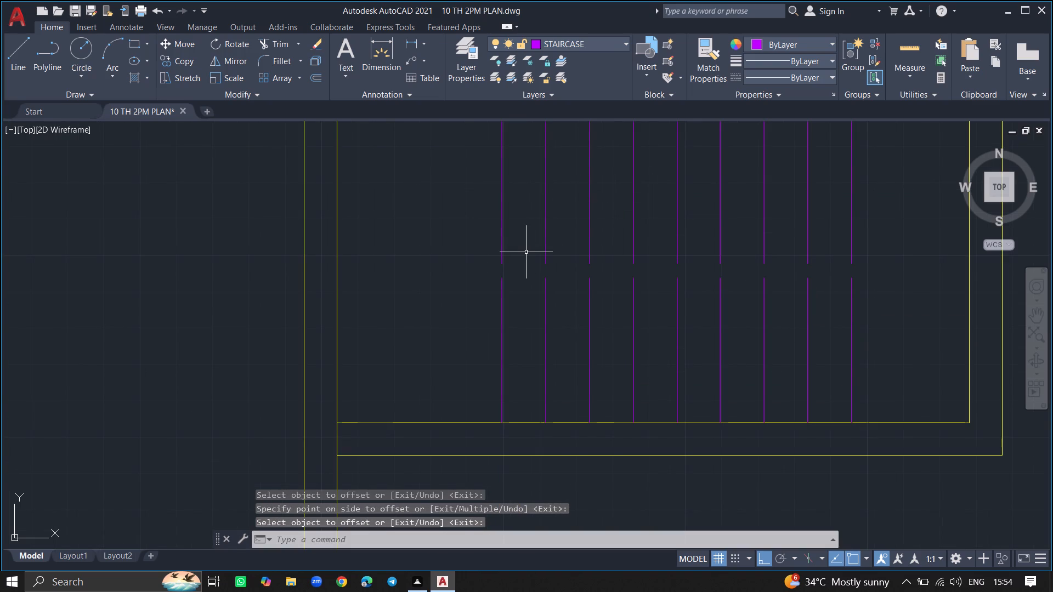
ctrl+scroll(525, 253, up, 3)
key(l)
key(Return)
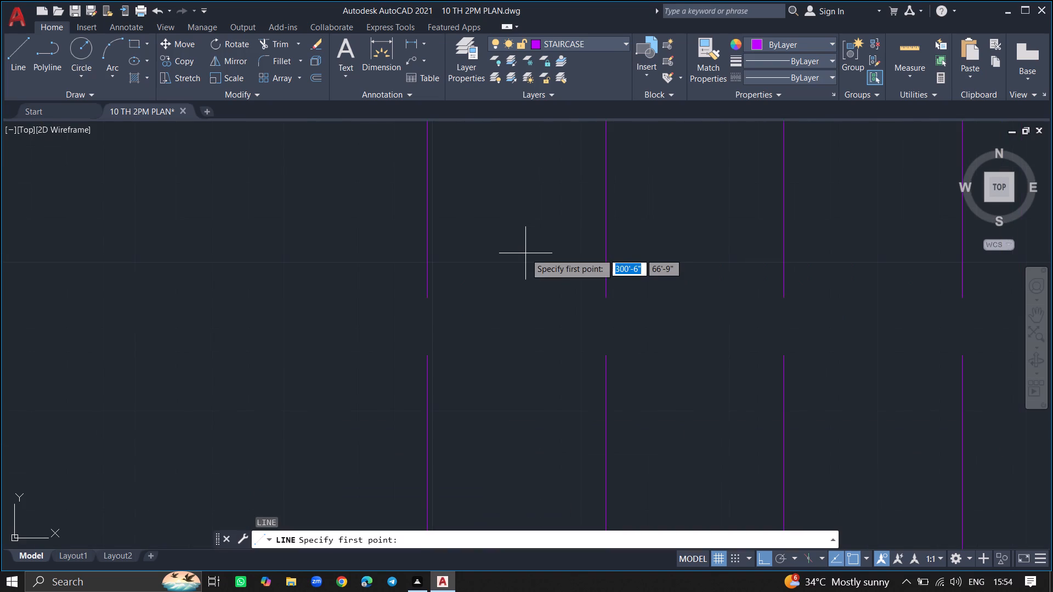
drag(430, 294, 694, 271)
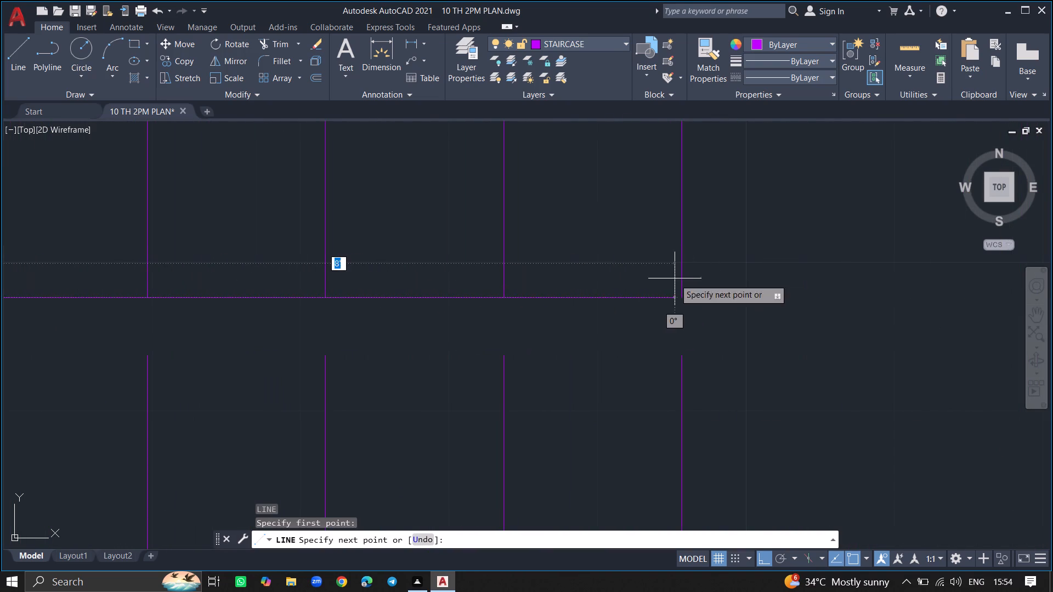
click(683, 295)
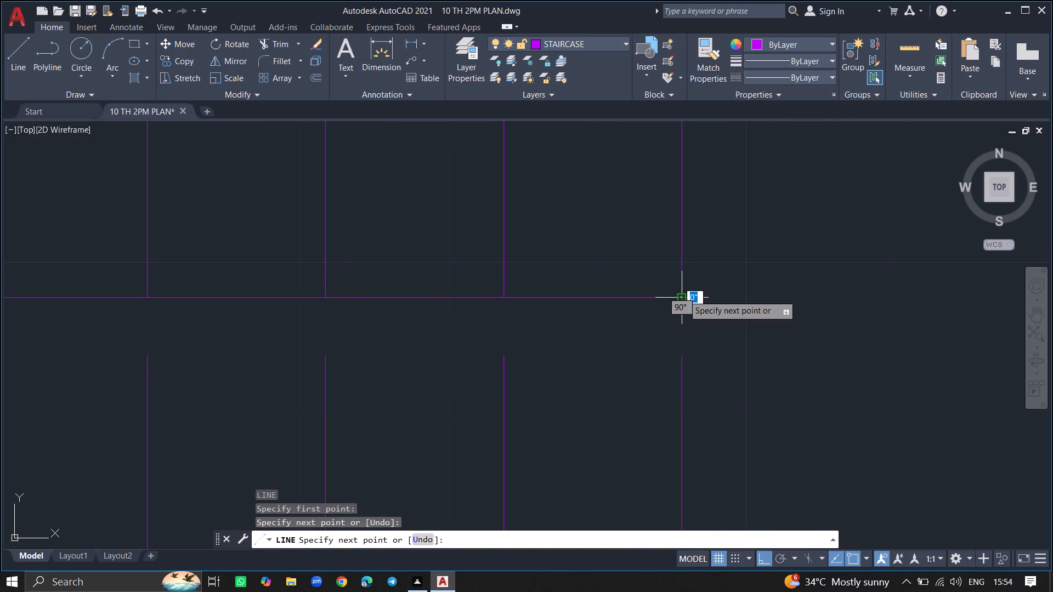
key(Return)
Draw a closed 8' by 4" line outline around the gap between the two stair flights, joining the facing tread ends.
key(l)
key(Return)
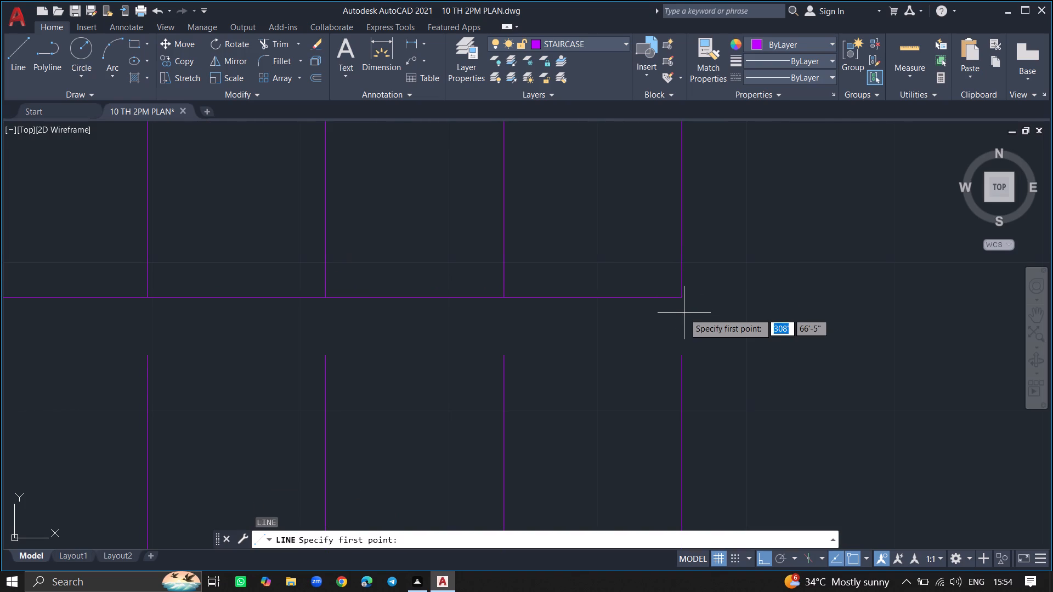
click(680, 361)
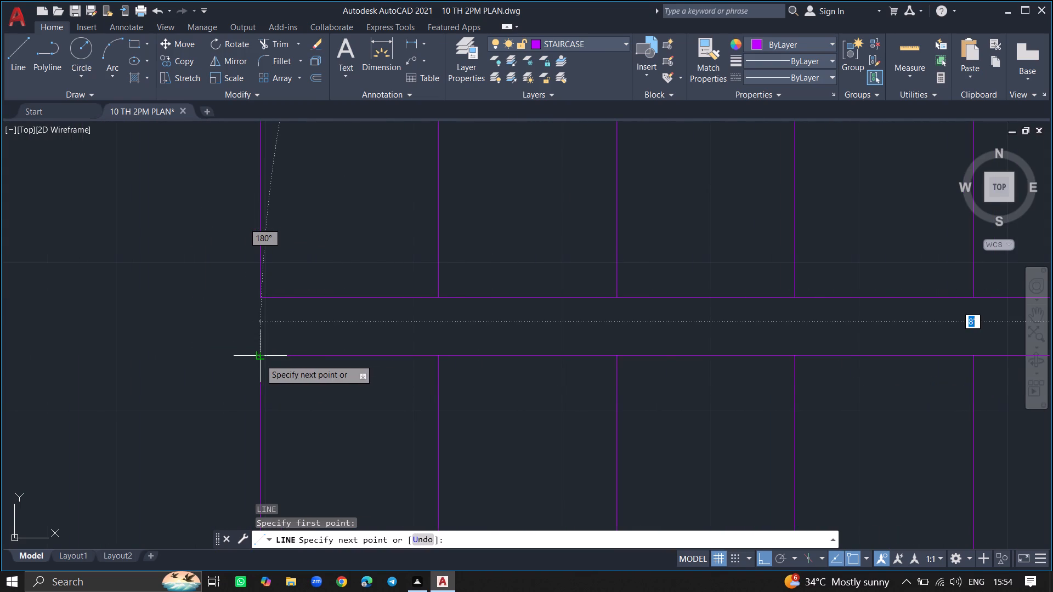
click(260, 359)
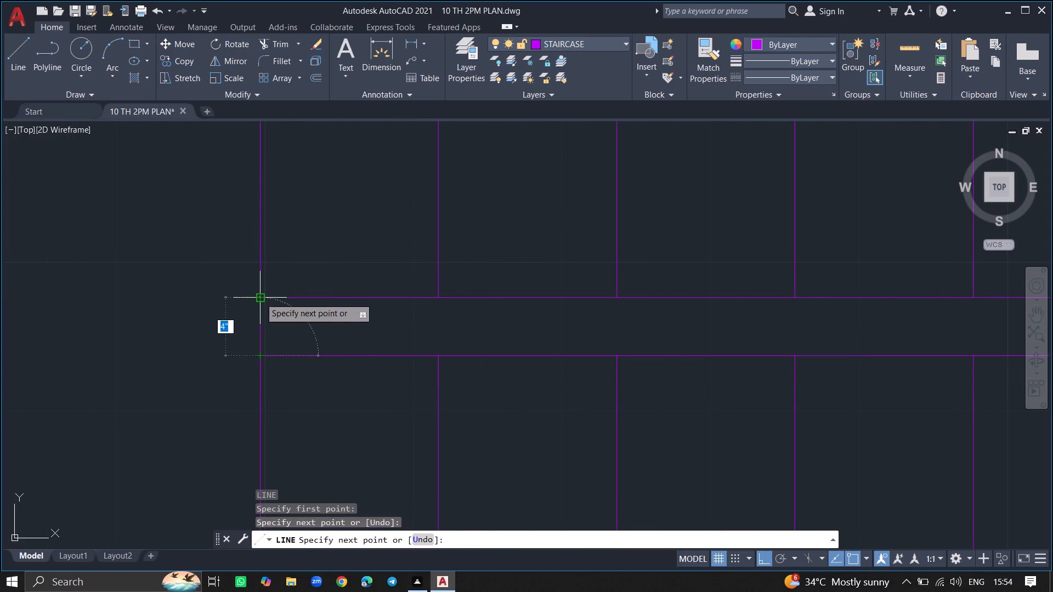
click(260, 298)
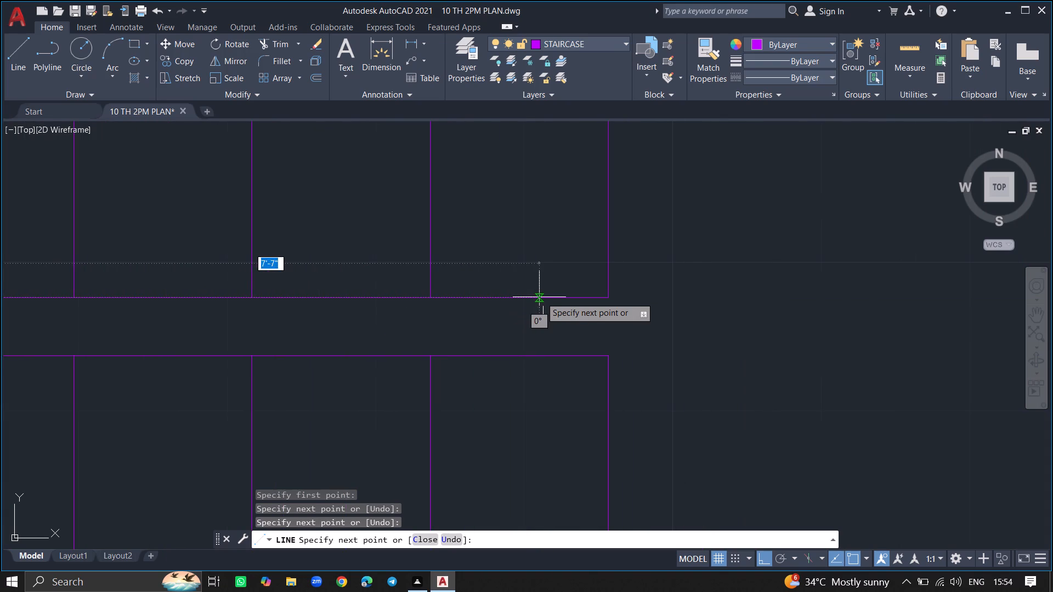
click(609, 294)
click(605, 360)
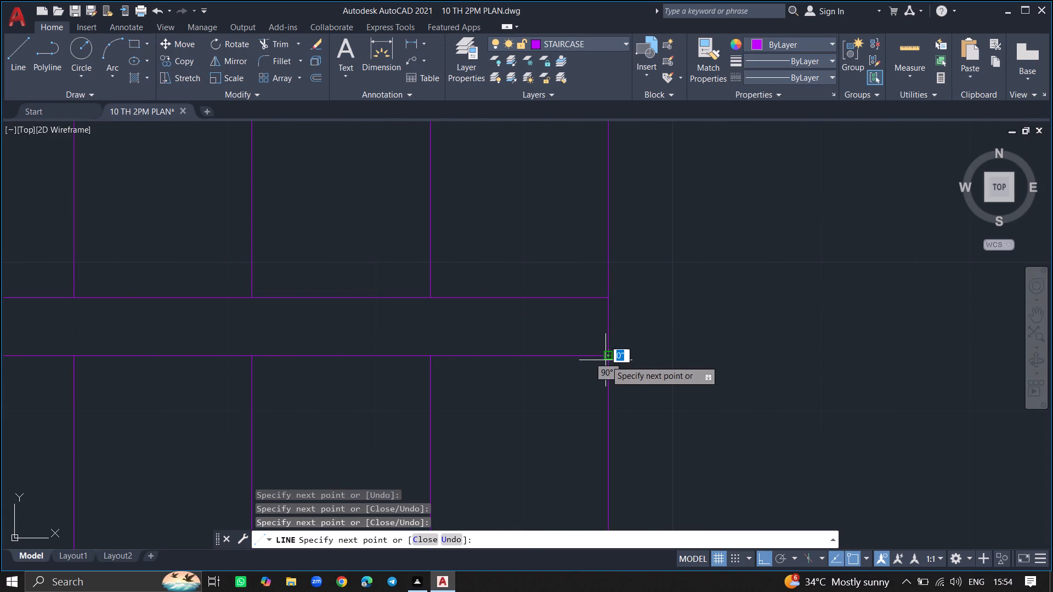
key(Return)
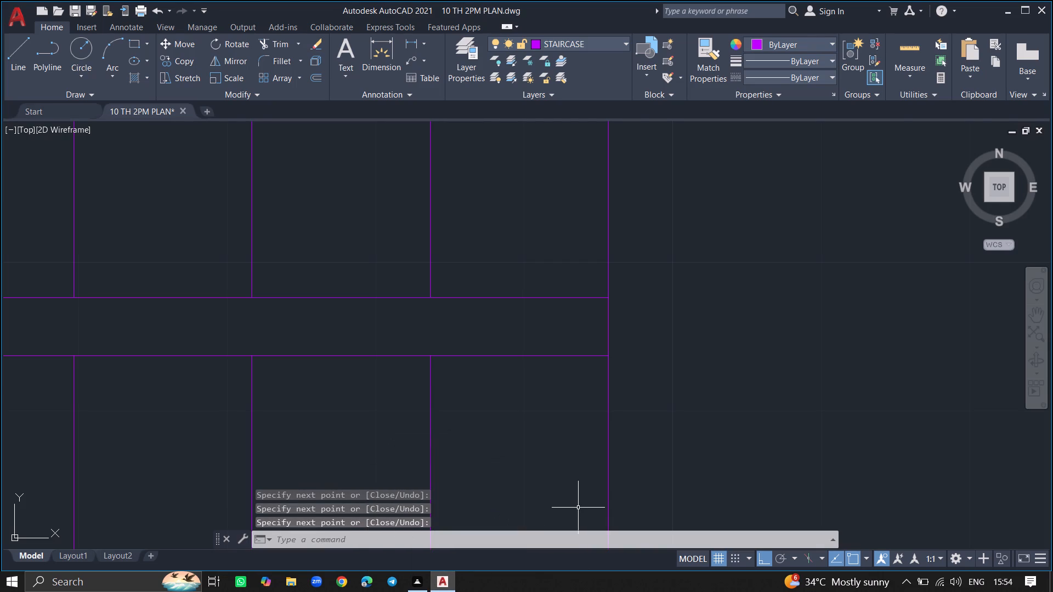
Make WALLS the current layer.
ctrl+scroll(578, 508, down, 2)
ctrl+scroll(596, 457, down, 3)
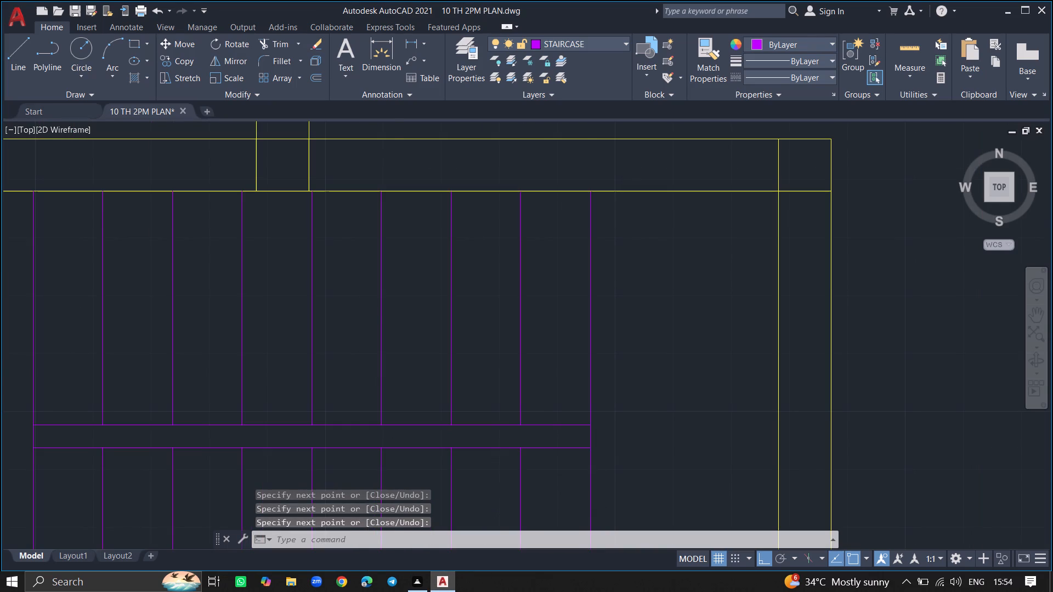
ctrl+scroll(600, 436, down, 1)
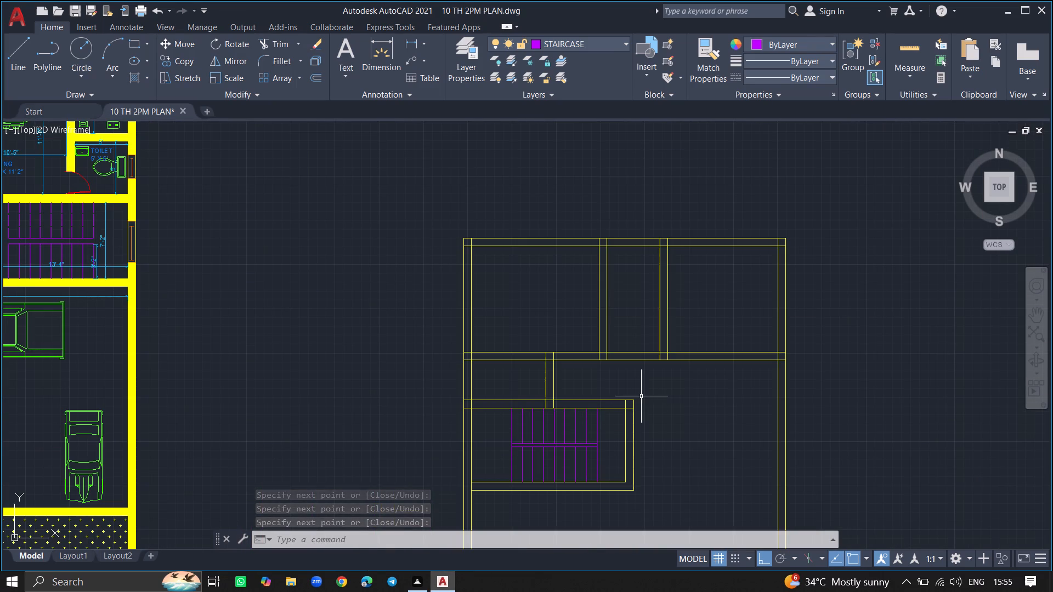
ctrl+scroll(641, 396, down, 3)
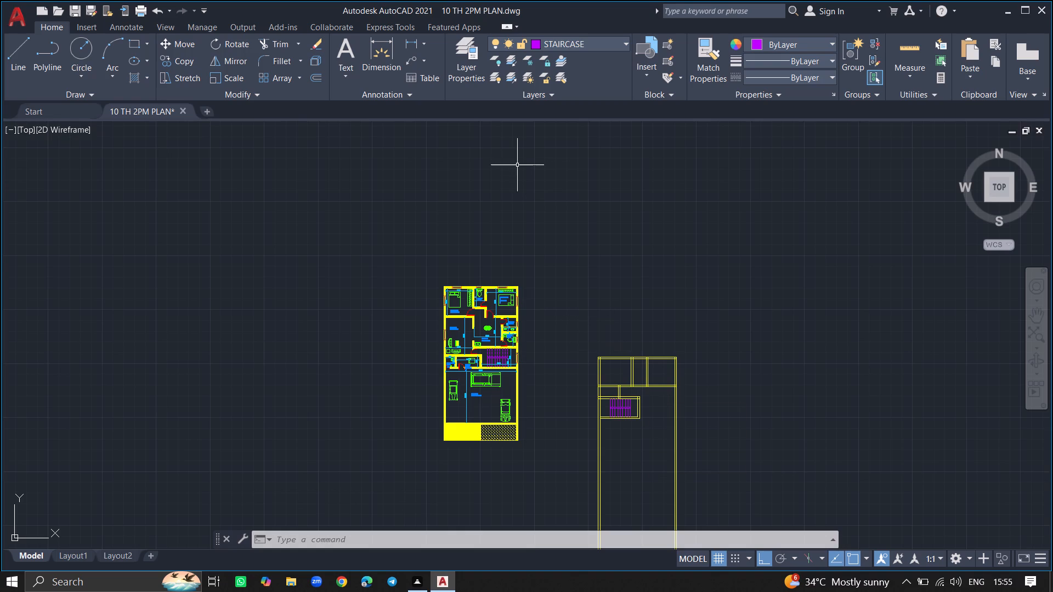
double_click(457, 53)
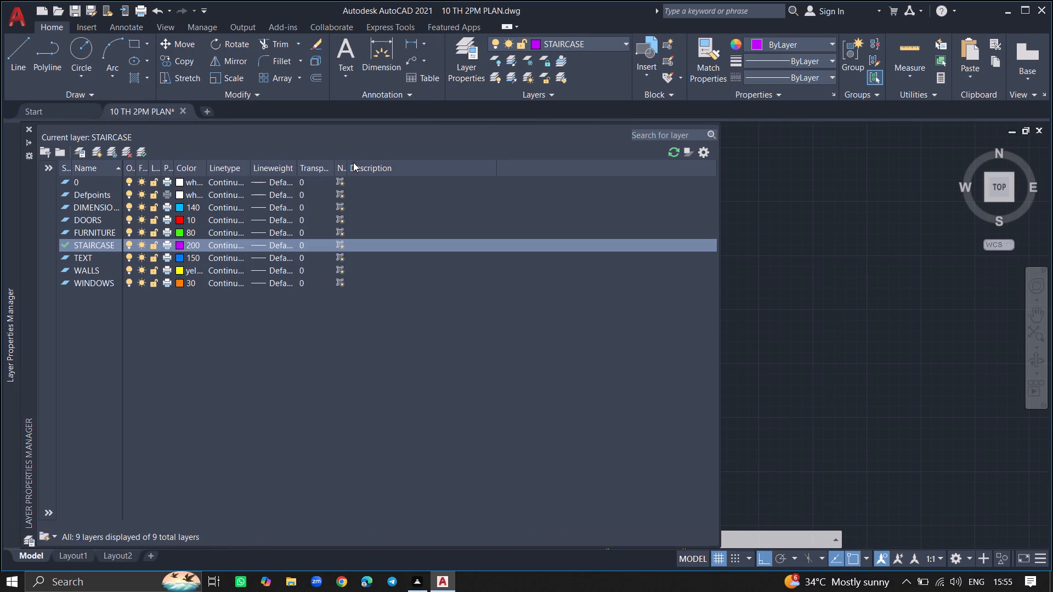
double_click(106, 270)
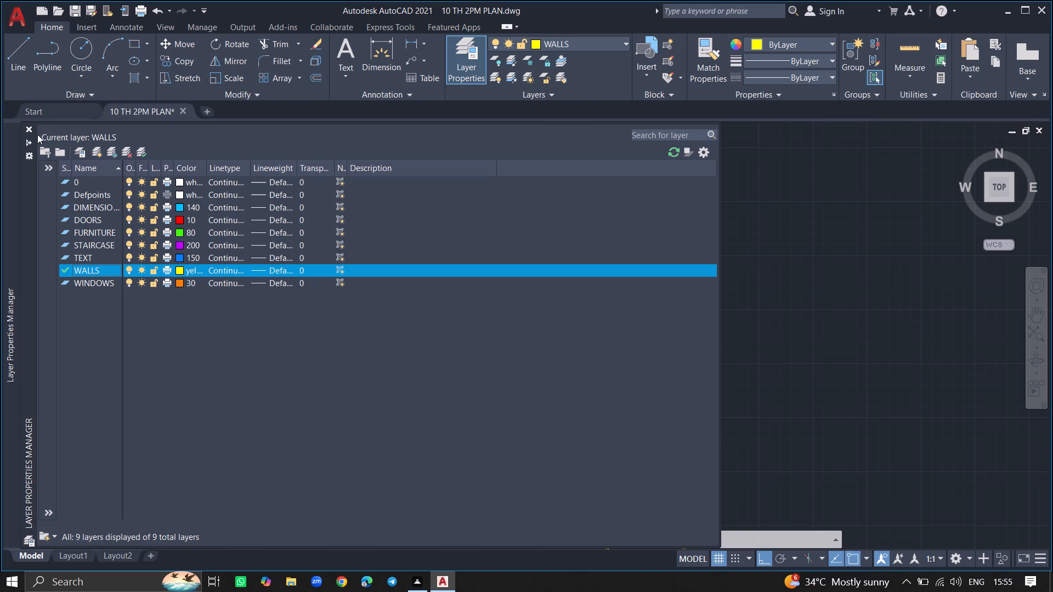
click(32, 129)
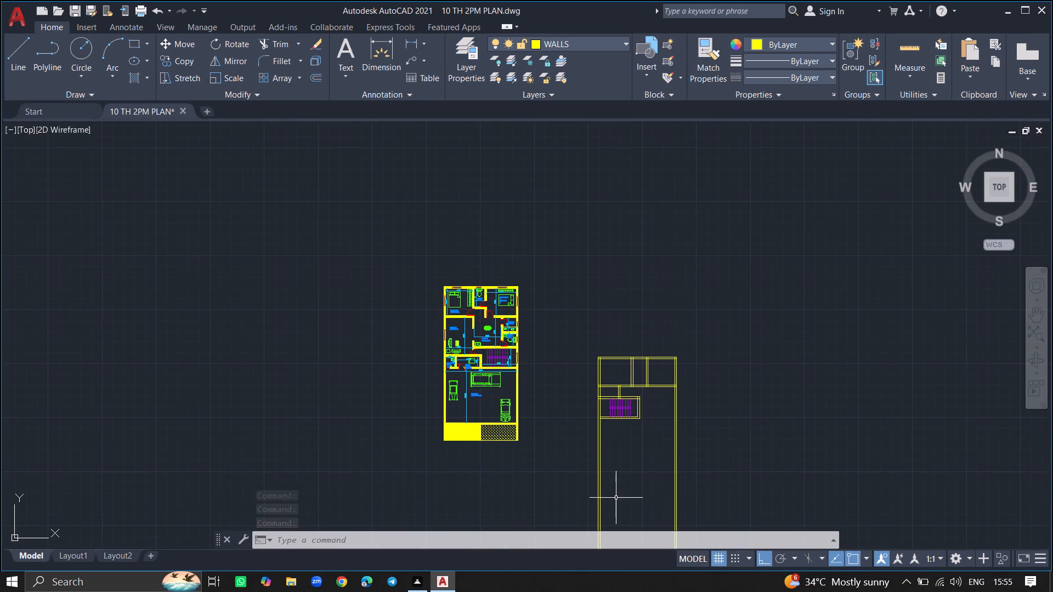
Offset the inner line of the west outer wall 5' to the east, below the staircase.
ctrl+scroll(616, 498, up, 5)
ctrl+scroll(596, 408, down, 4)
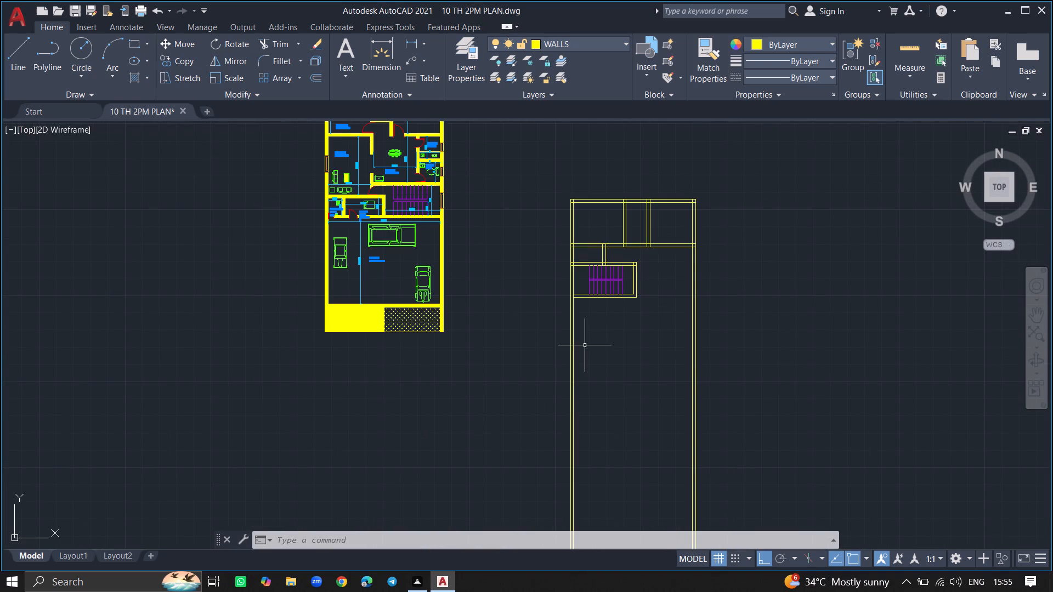
ctrl+scroll(586, 337, up, 2)
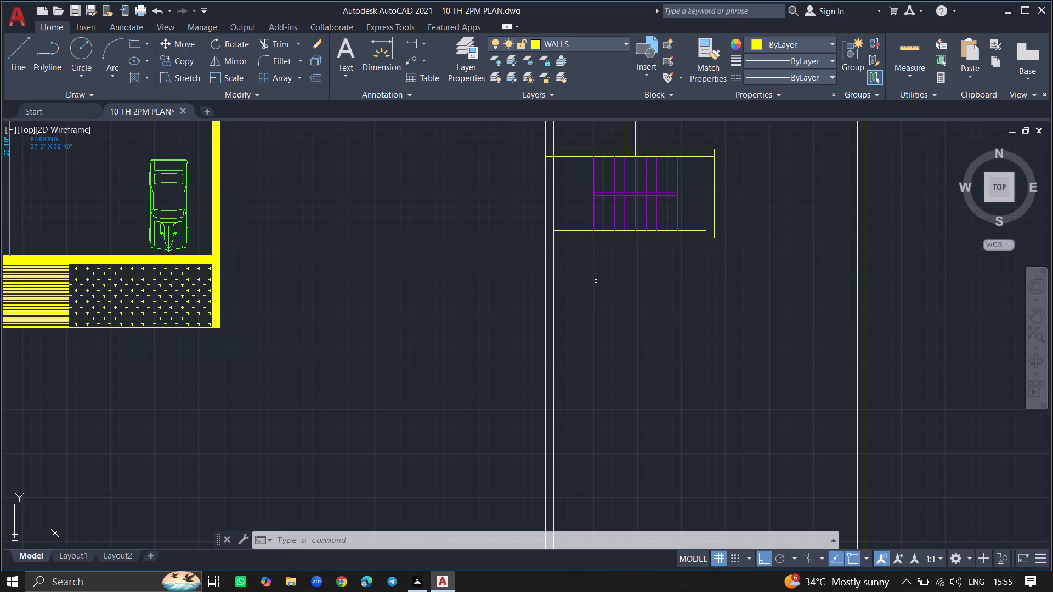
ctrl+scroll(595, 268, up, 3)
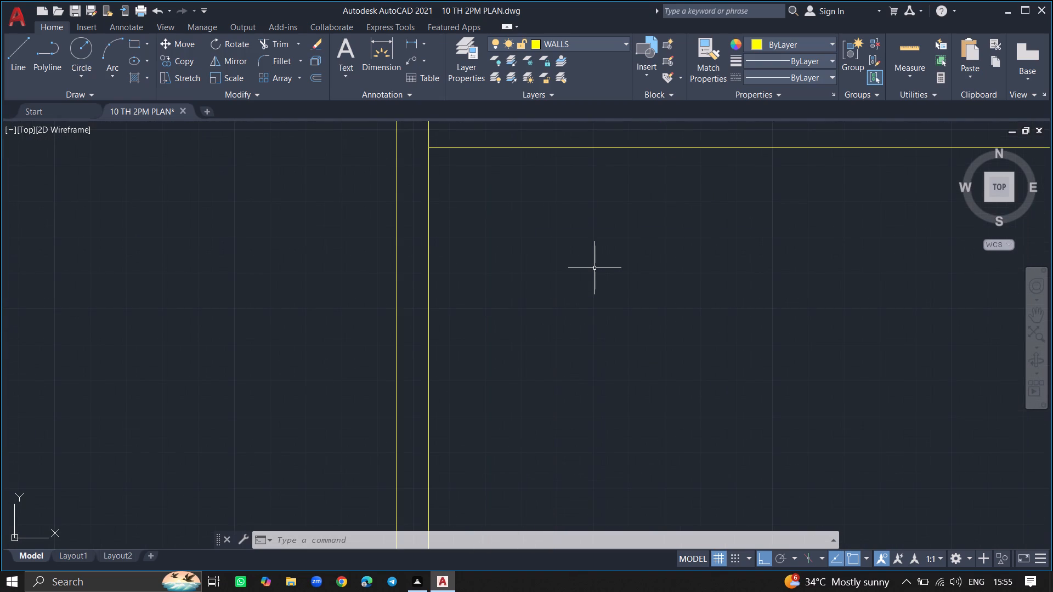
text(OFFSET)
key(Return)
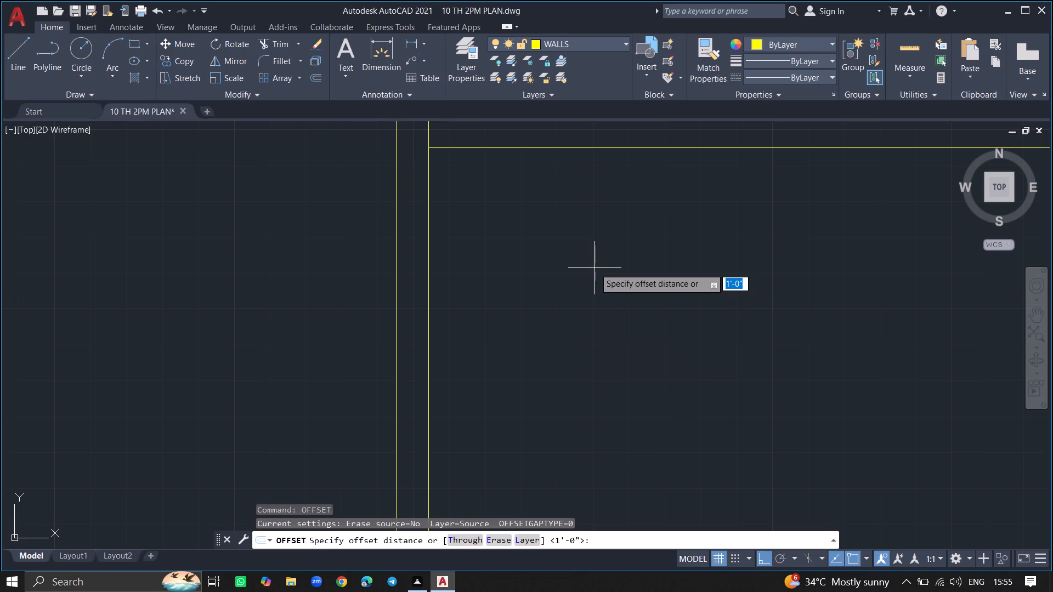
text(5')
key(Return)
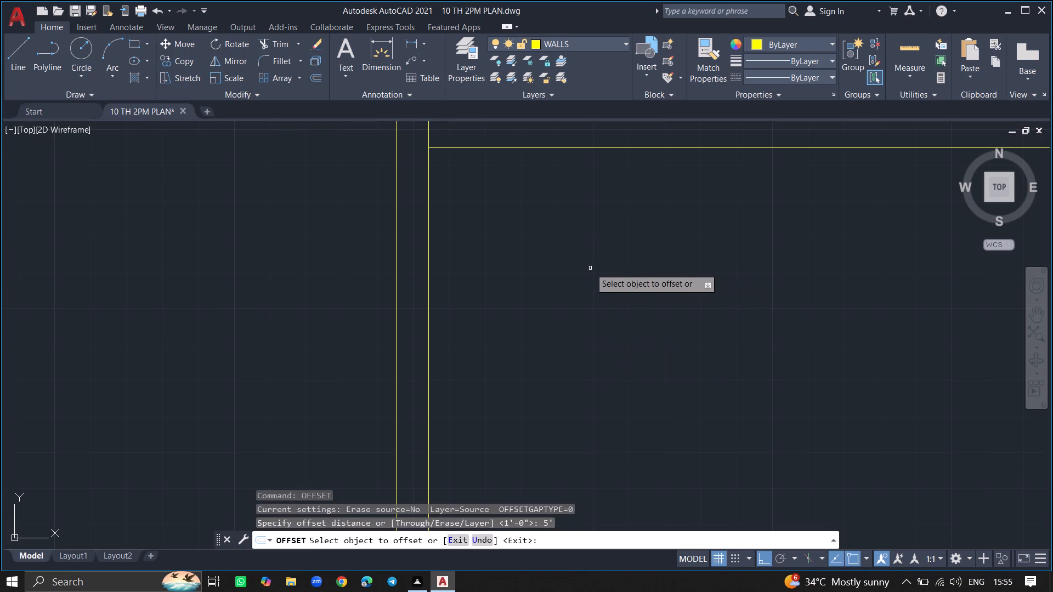
drag(429, 274, 480, 268)
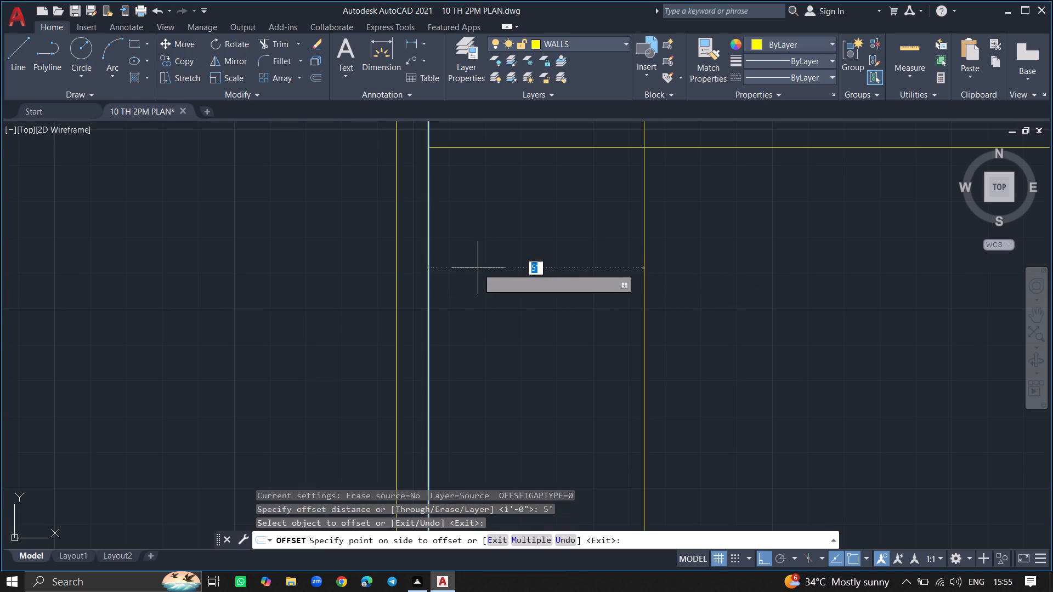
drag(480, 268, 492, 265)
click(492, 265)
ctrl+scroll(492, 265, down, 2)
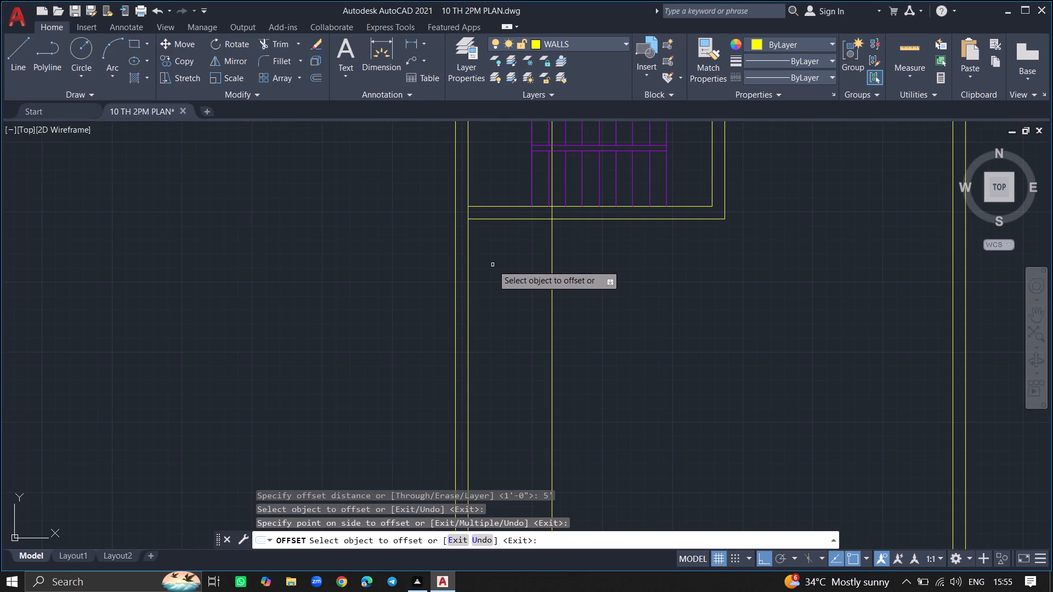
key(Return)
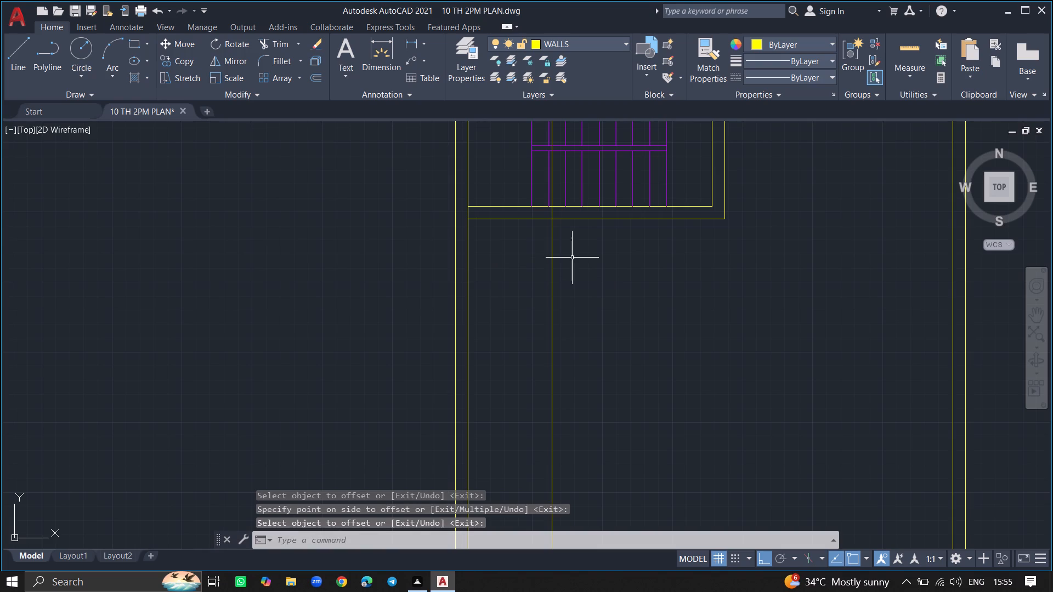
Offset the new vertical wall line 9" to the east to form the wall thickness.
text(OG)
key(BackSpace)
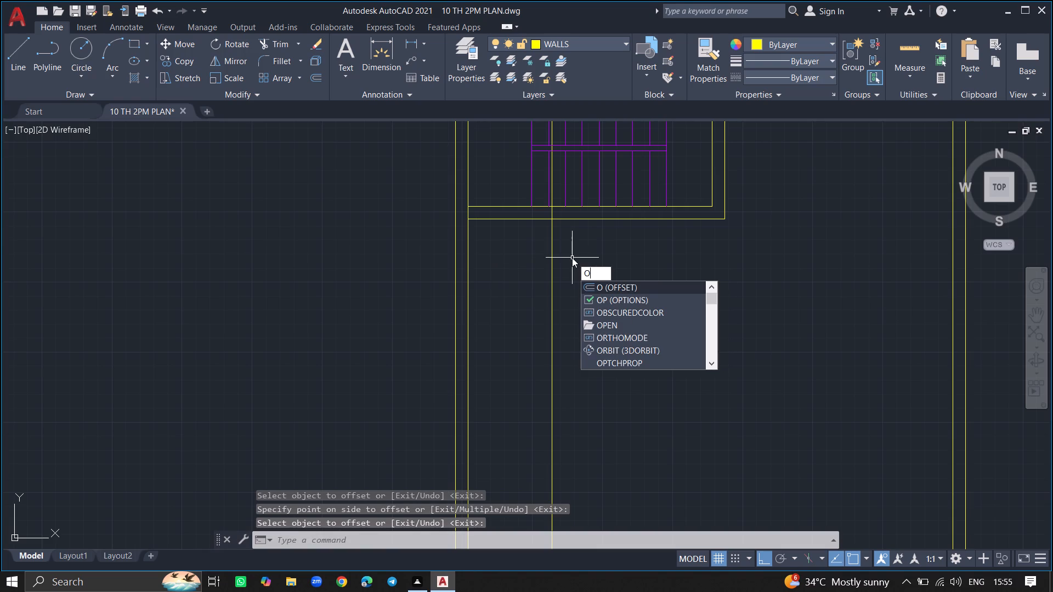
click(601, 283)
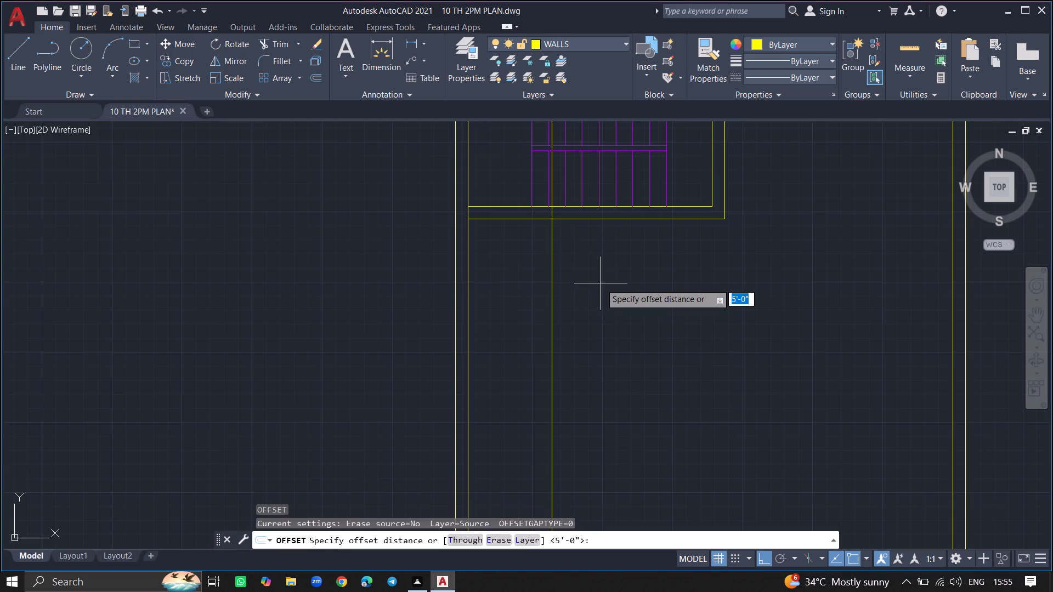
key(9)
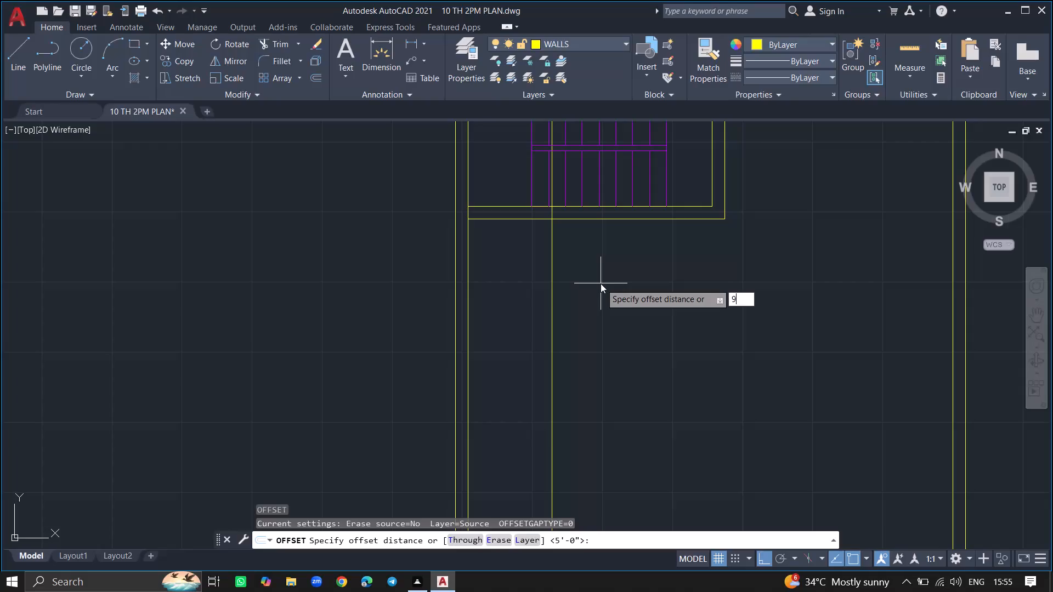
key(shift+quotedbl)
key(Return)
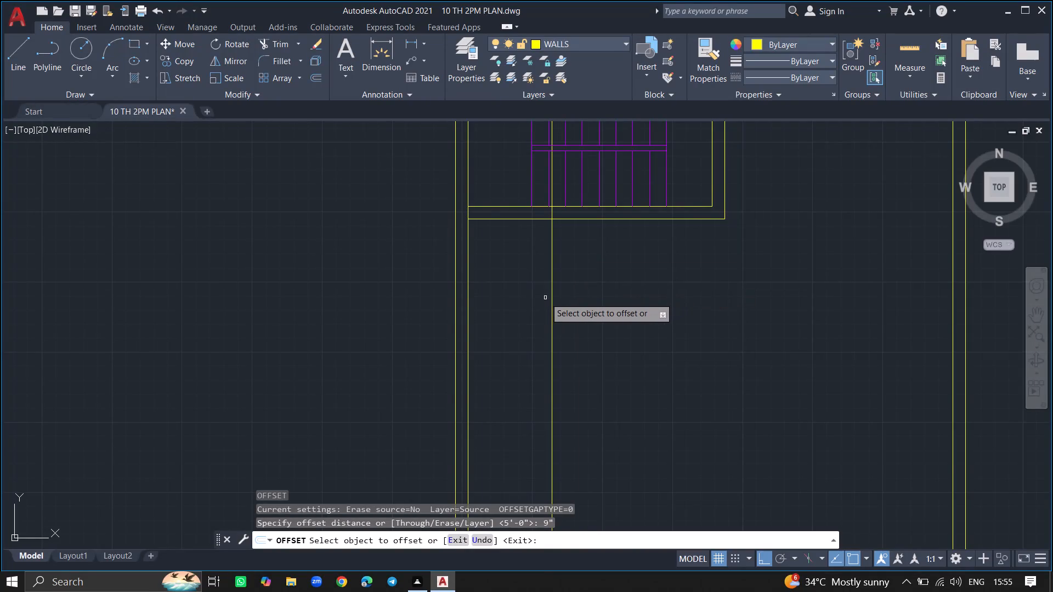
drag(553, 297, 574, 290)
click(574, 290)
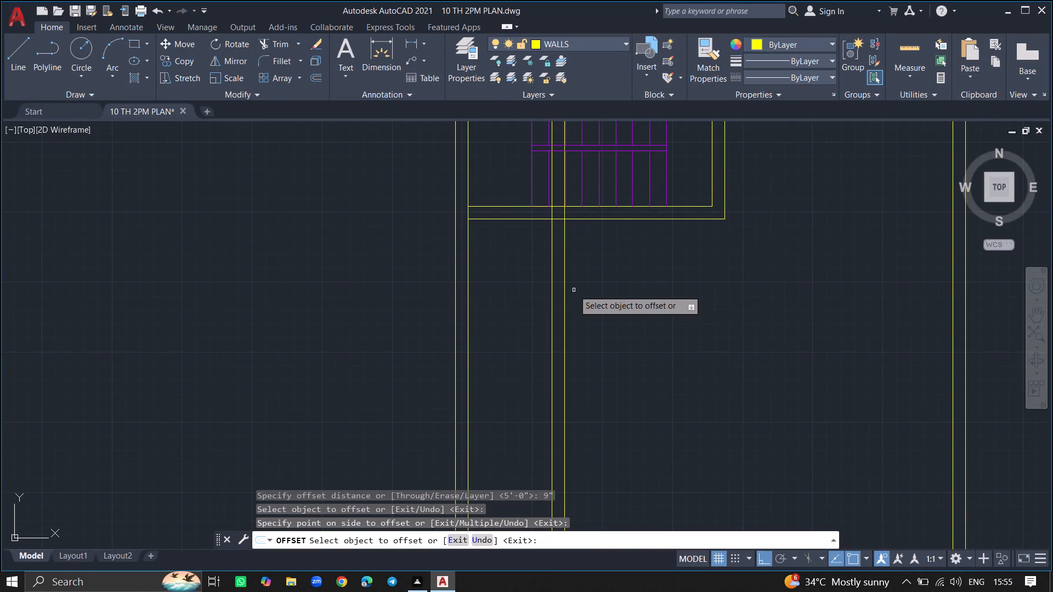
key(Return)
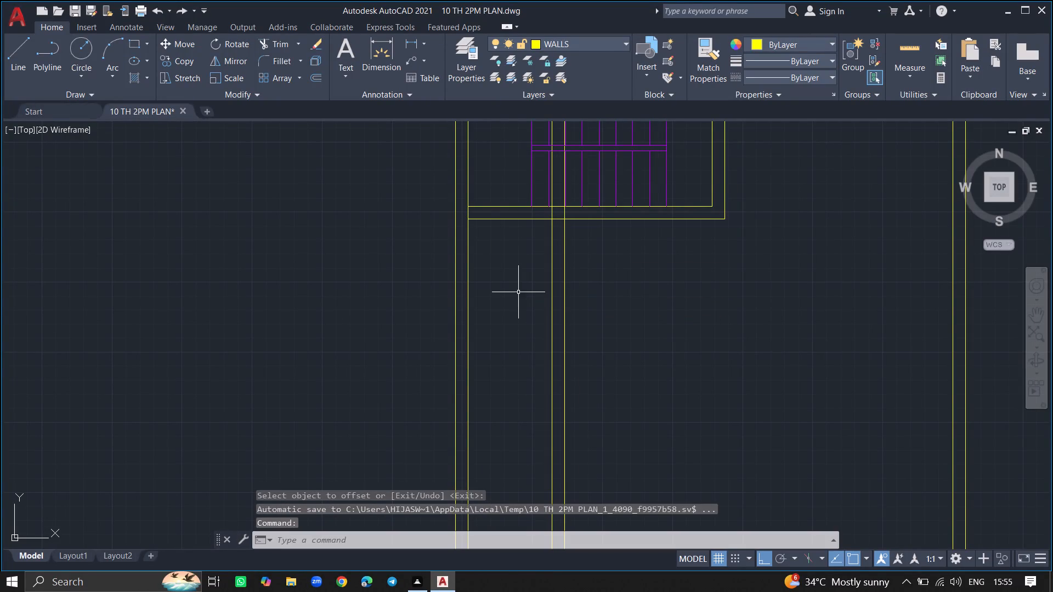
Trim the new vertical wall lines where they cross the staircase and its south wall, keeping the stair treads intact.
text(TRIM)
key(Return)
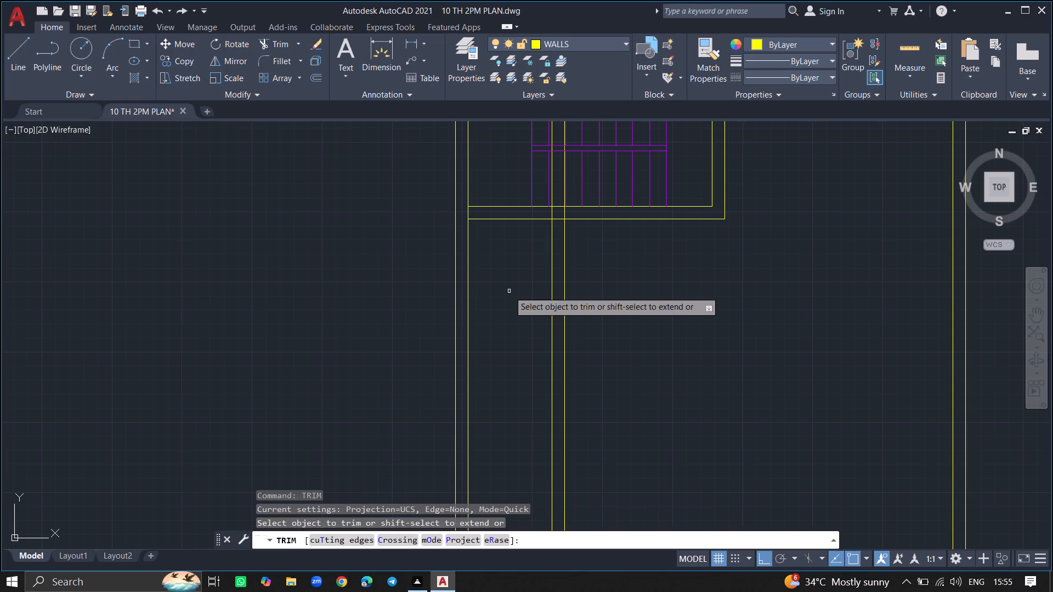
ctrl+scroll(509, 291, down, 4)
ctrl+scroll(514, 252, up, 6)
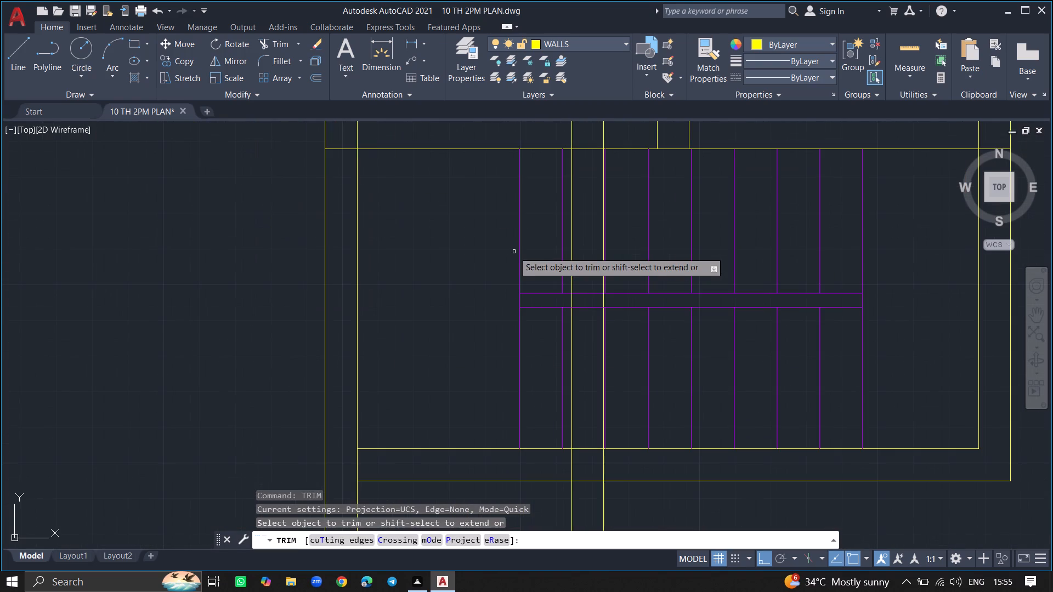
drag(572, 252, 584, 252)
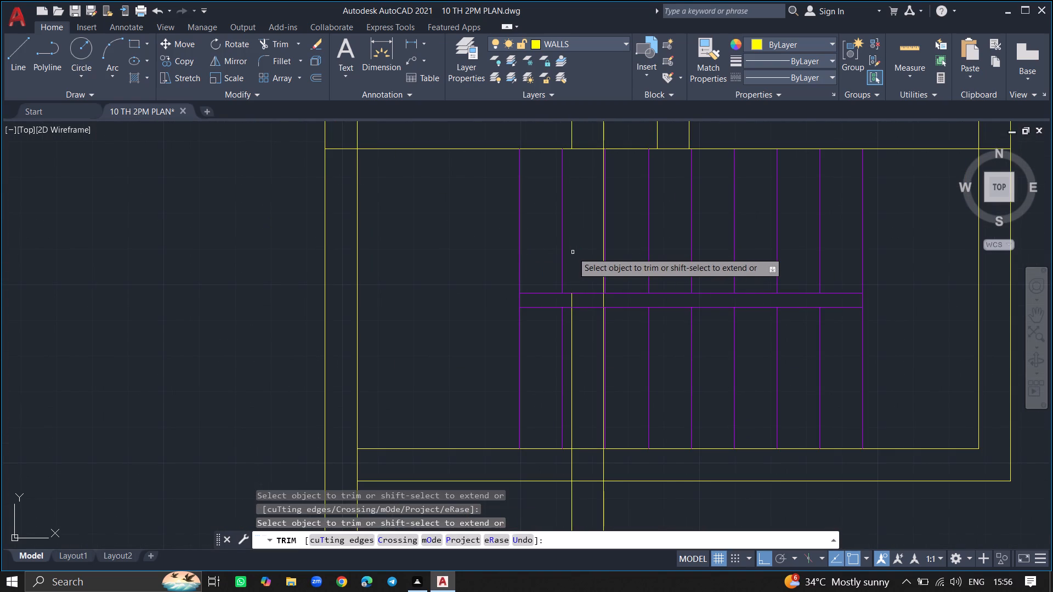
drag(584, 252, 604, 251)
click(604, 251)
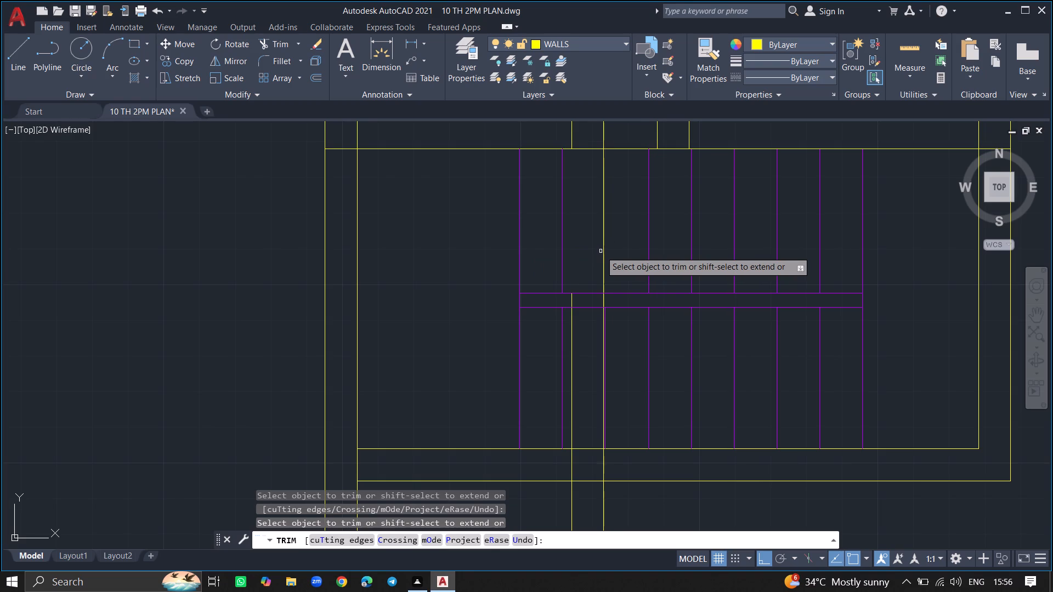
key(ctrl+z)
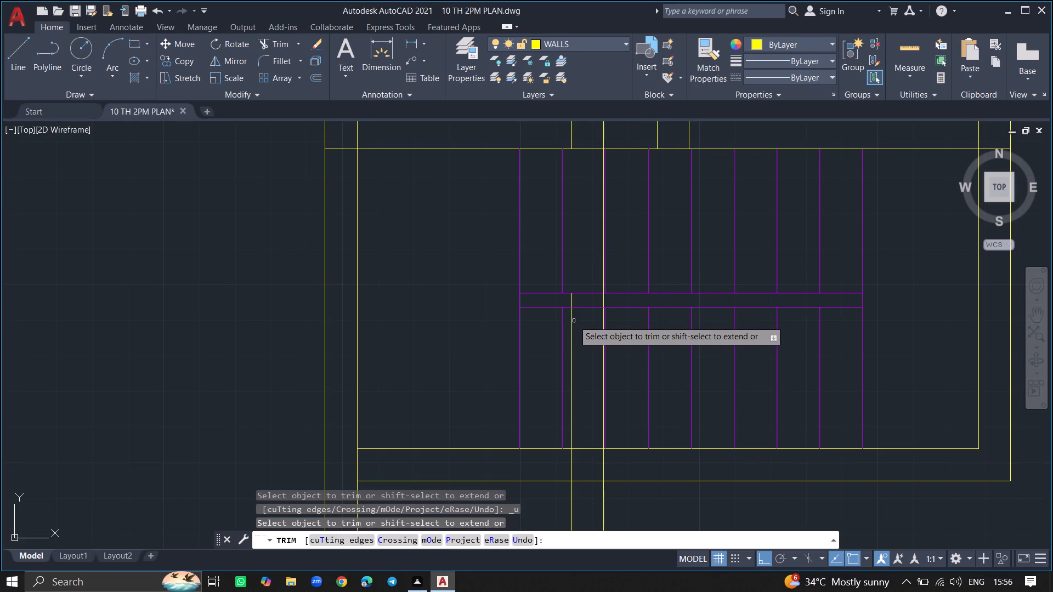
drag(571, 322, 571, 304)
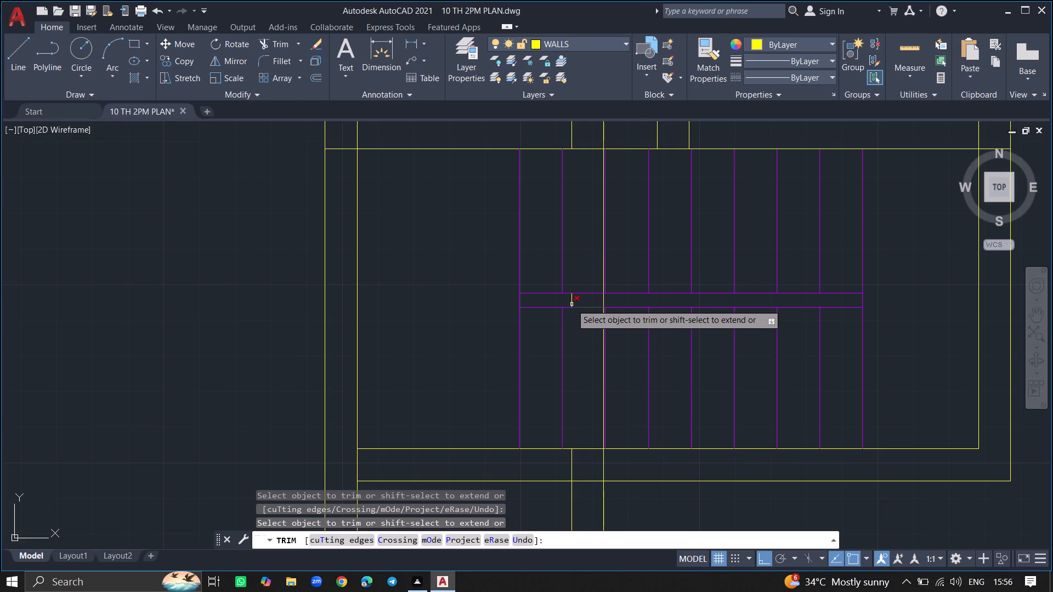
drag(571, 304, 571, 297)
drag(571, 297, 585, 411)
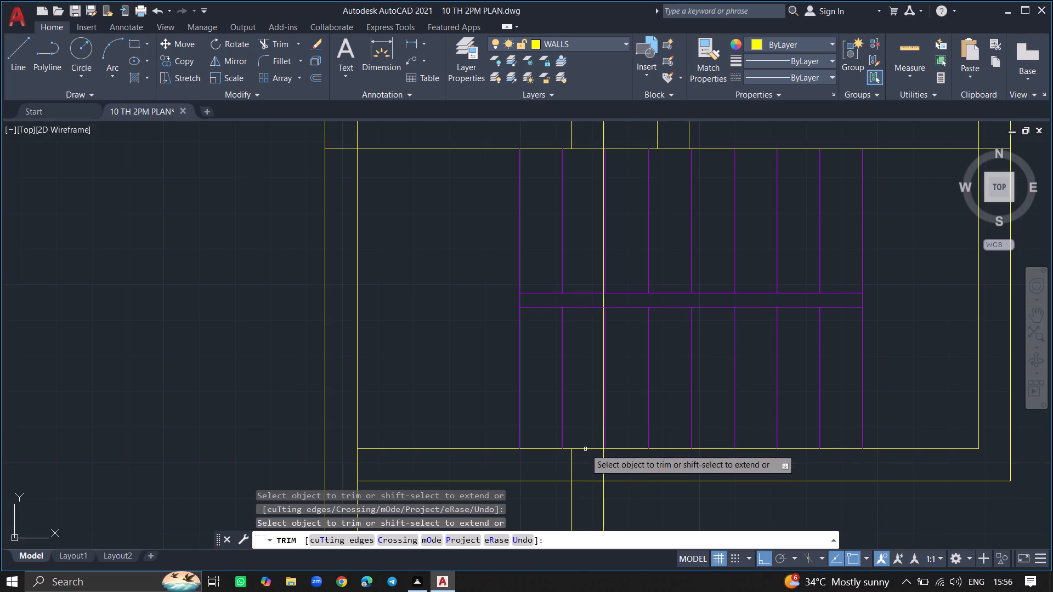
right_click(605, 465)
ctrl+scroll(605, 465, up, 3)
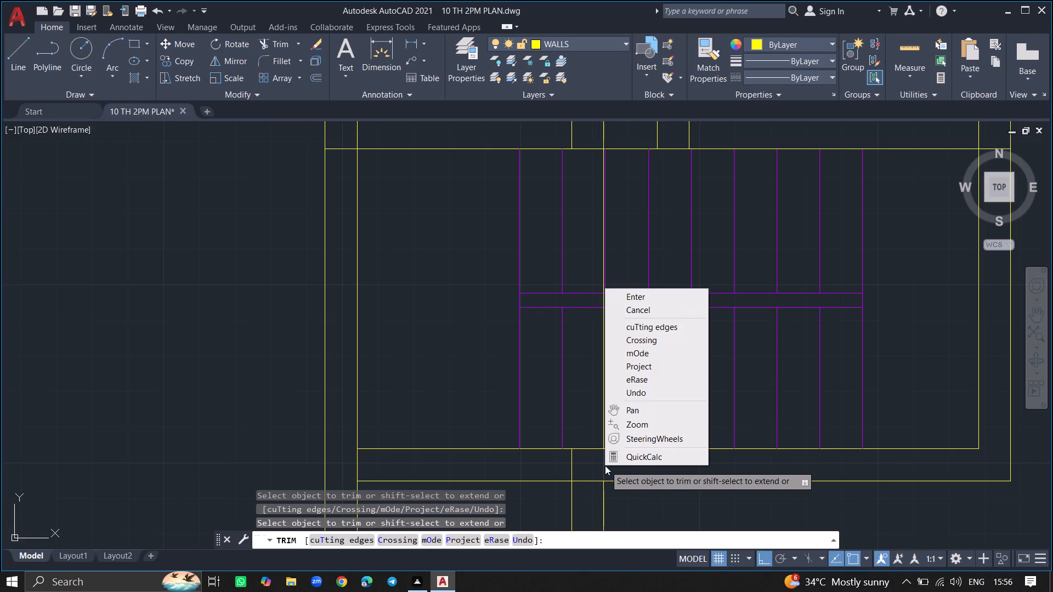
double_click(579, 462)
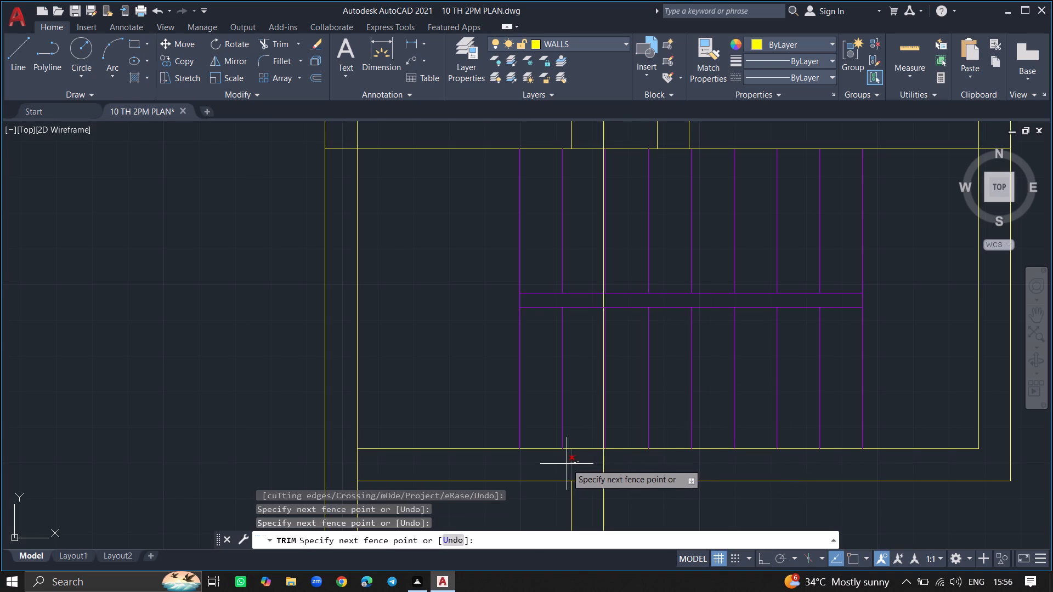
click(567, 464)
click(605, 461)
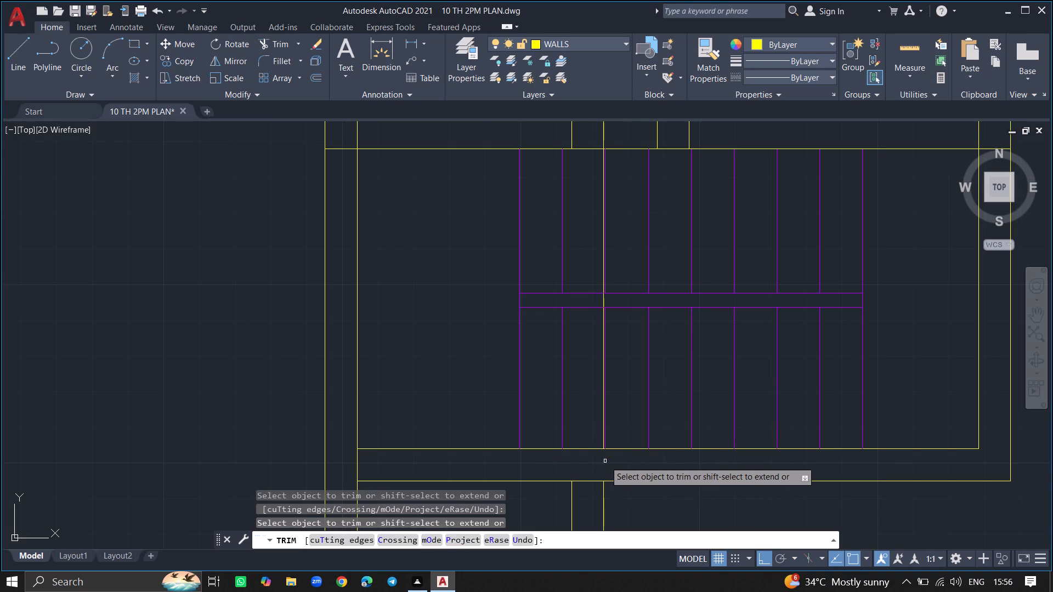
ctrl+scroll(605, 461, up, 5)
click(601, 408)
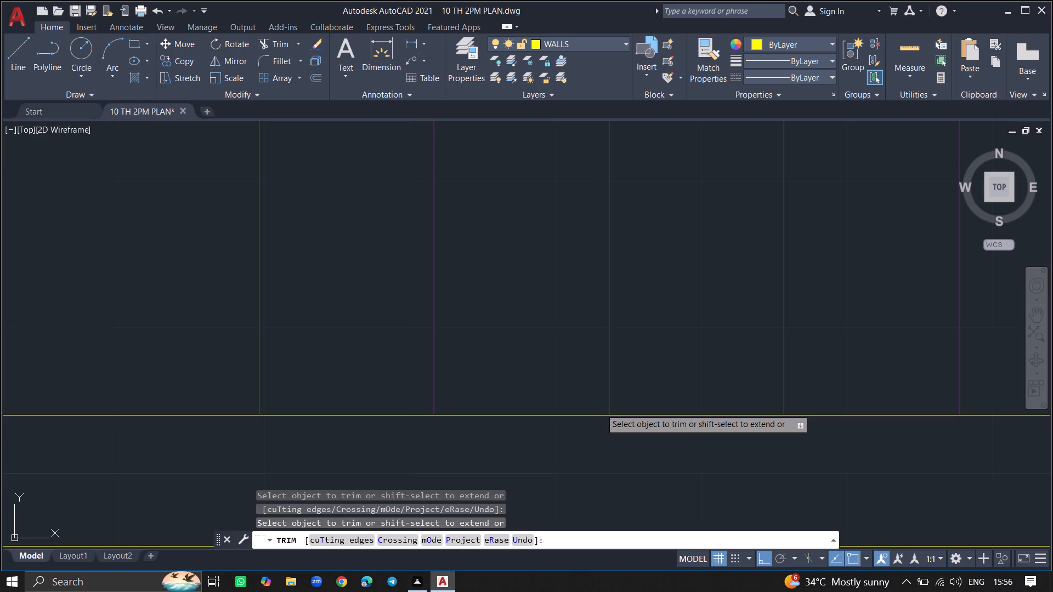
Trim the leftover vertical wall line north of the staircase, across the passage, the horizontal walls and the room above.
ctrl+scroll(601, 408, down, 5)
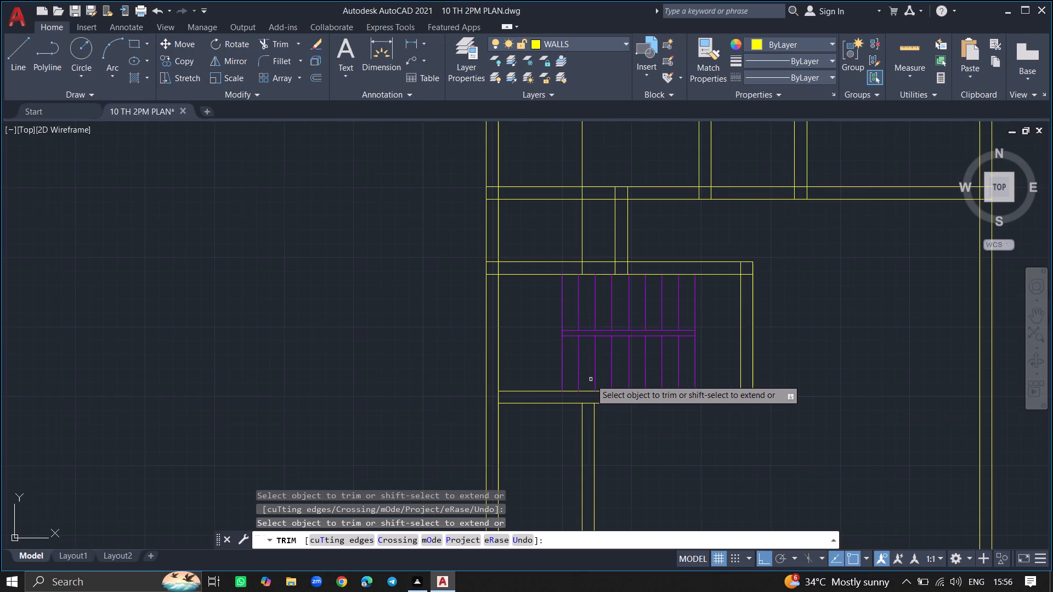
click(580, 250)
click(583, 269)
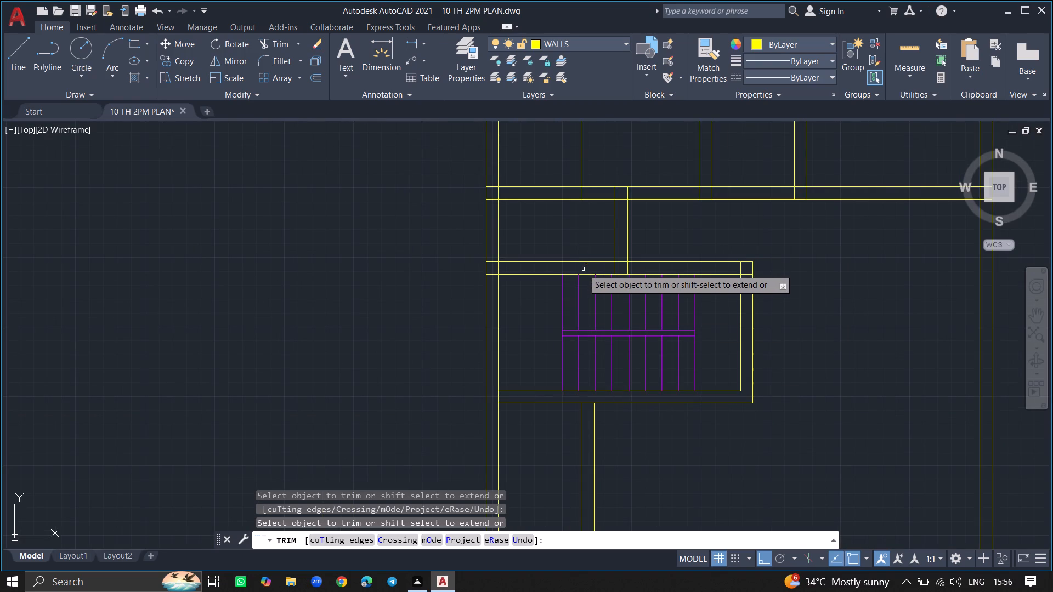
click(581, 194)
ctrl+scroll(581, 194, down, 2)
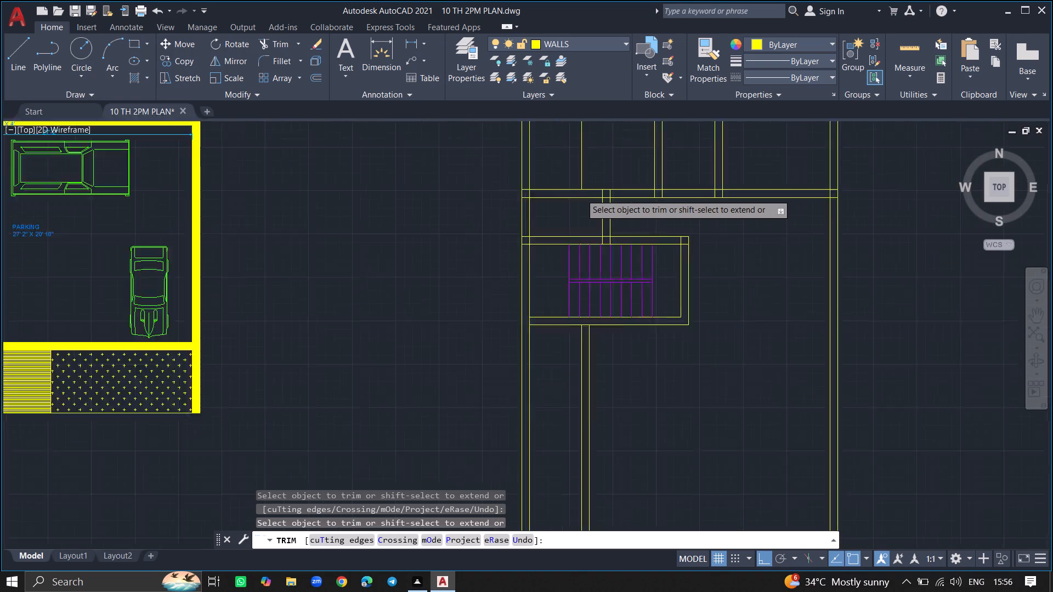
click(582, 183)
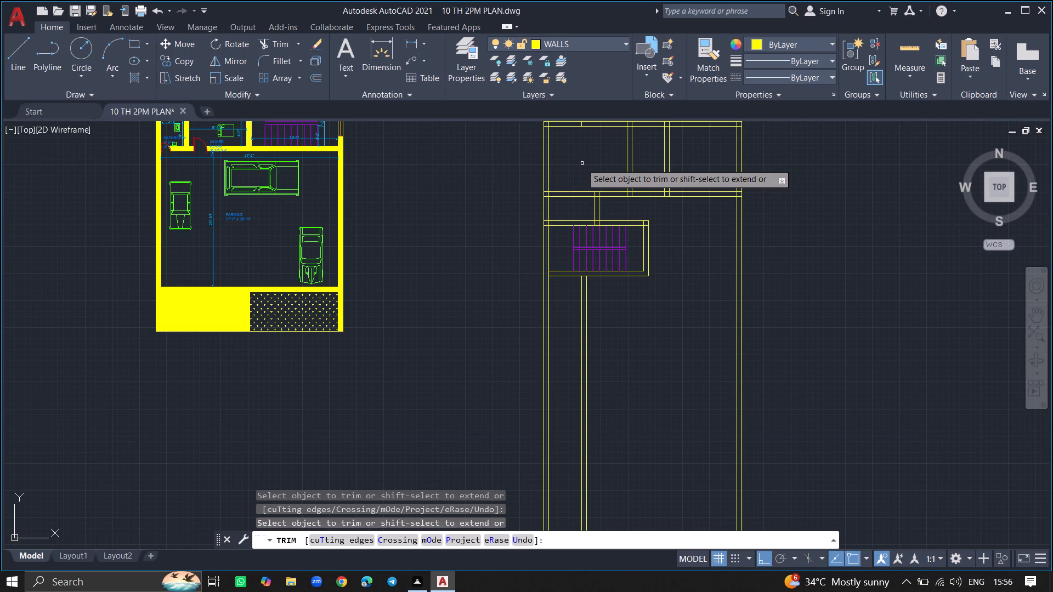
key(Return)
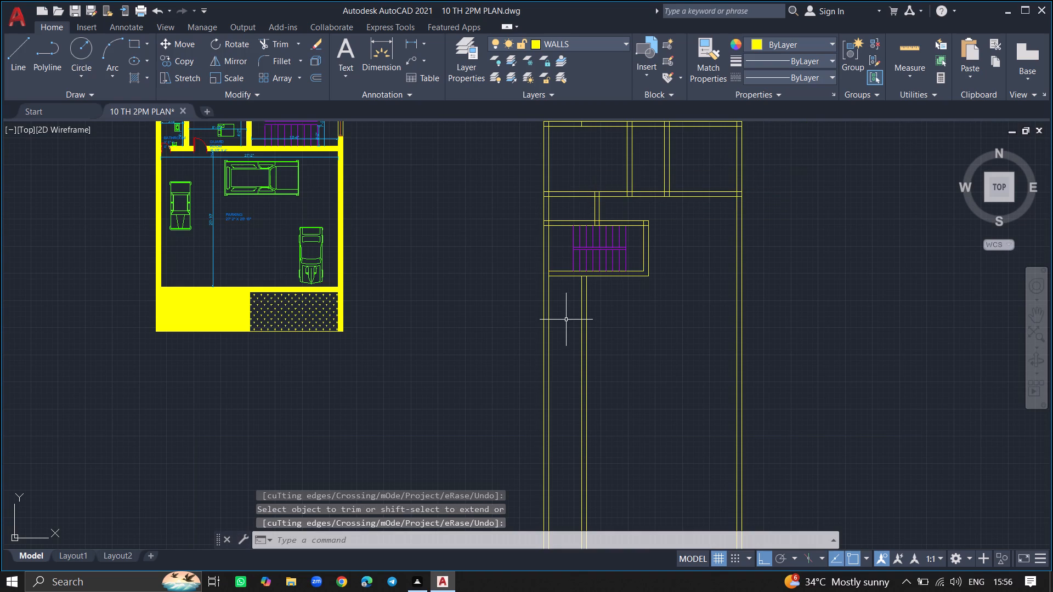
Offset the outer line of the staircase's south wall 3'9" to the south.
ctrl+scroll(558, 301, up, 4)
text(OFF)
click(580, 328)
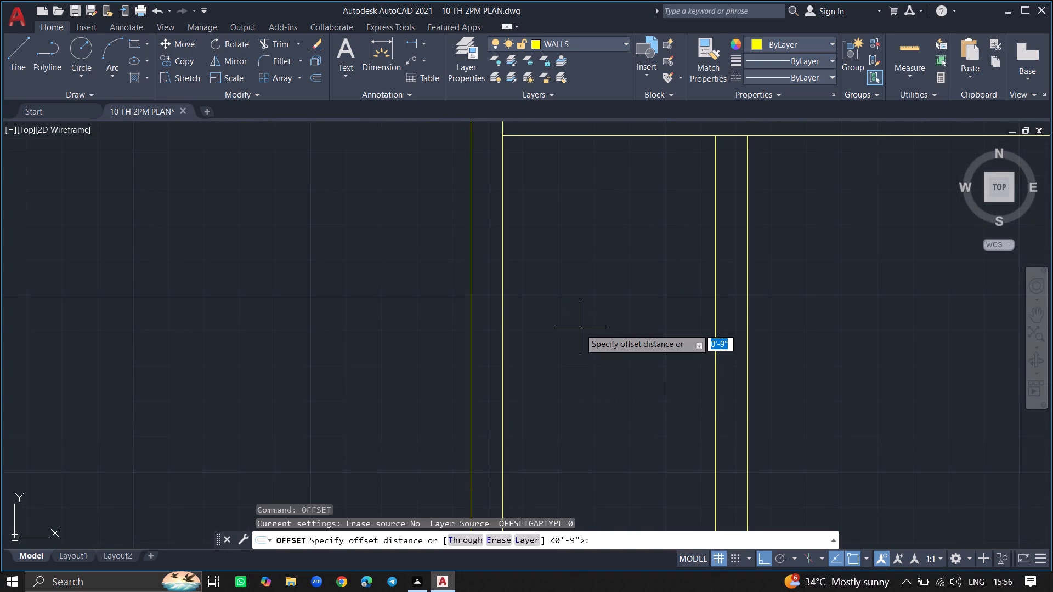
text(3'9")
key(Return)
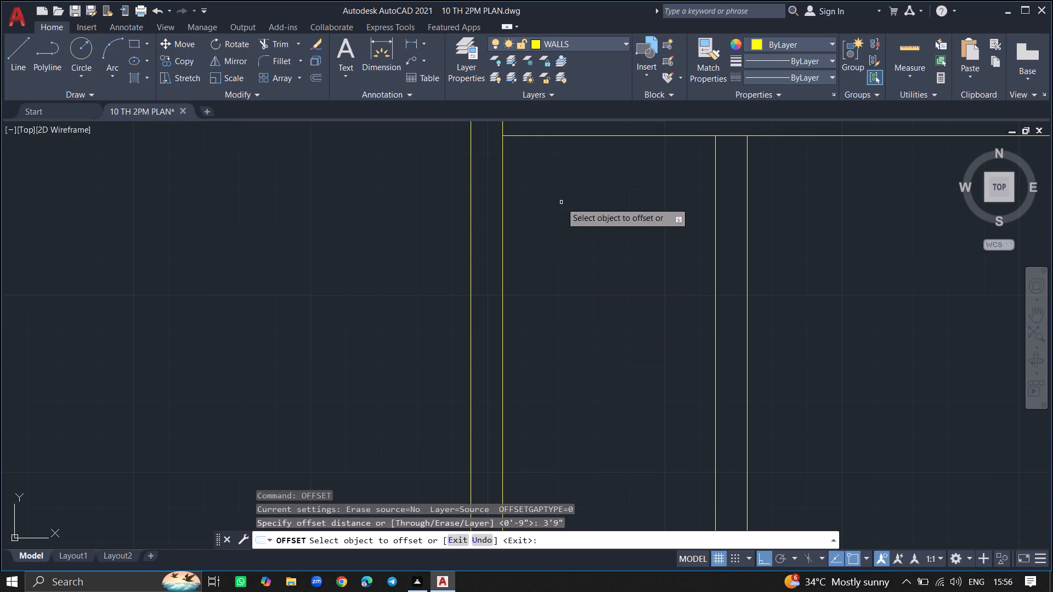
ctrl+scroll(561, 203, down, 2)
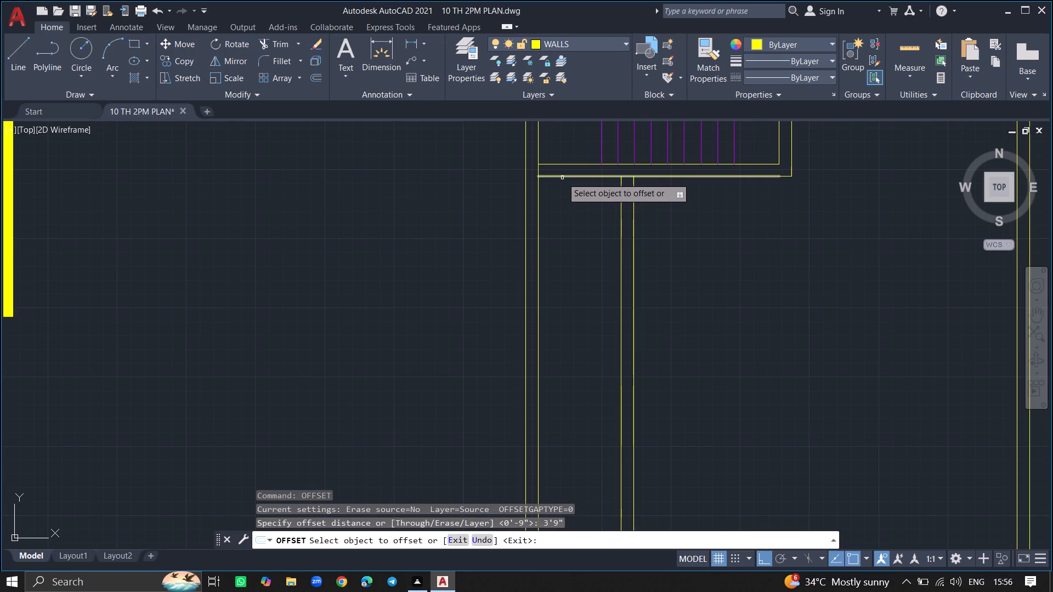
drag(562, 177, 578, 237)
click(578, 237)
ctrl+scroll(578, 237, up, 5)
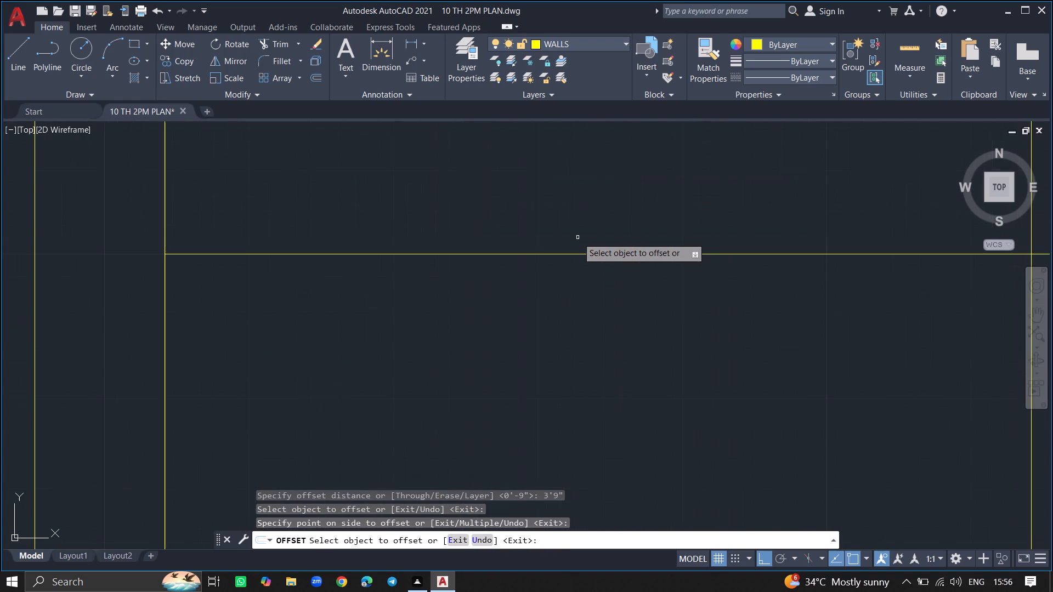
key(Return)
Offset the new horizontal line below the staircase 9" to the south to form the wall thickness.
text(OFFSEST)
key(Return)
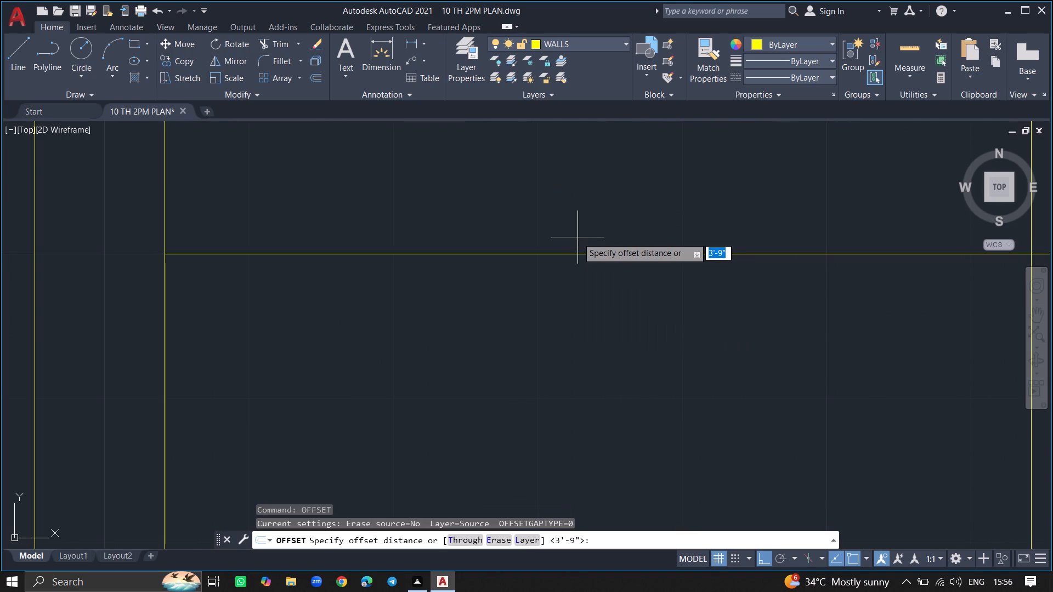
text(9")
key(Return)
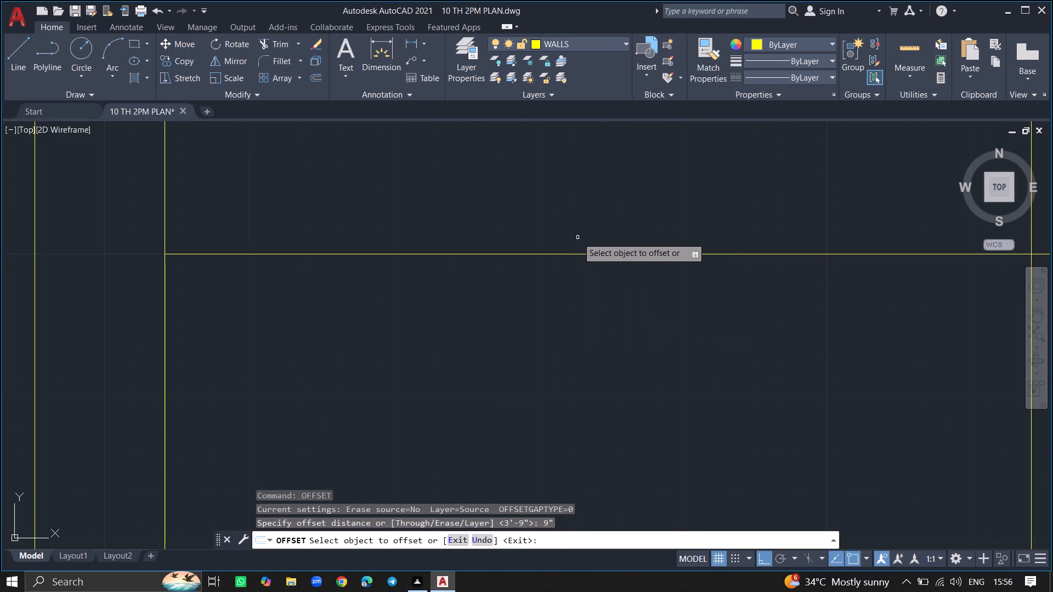
click(576, 253)
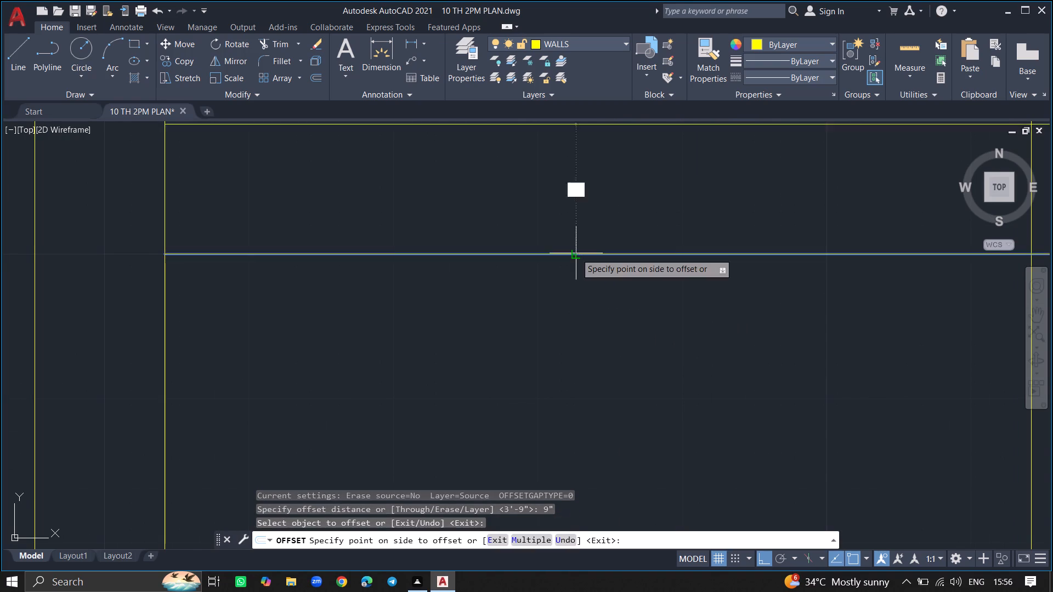
click(576, 353)
ctrl+scroll(576, 353, down, 2)
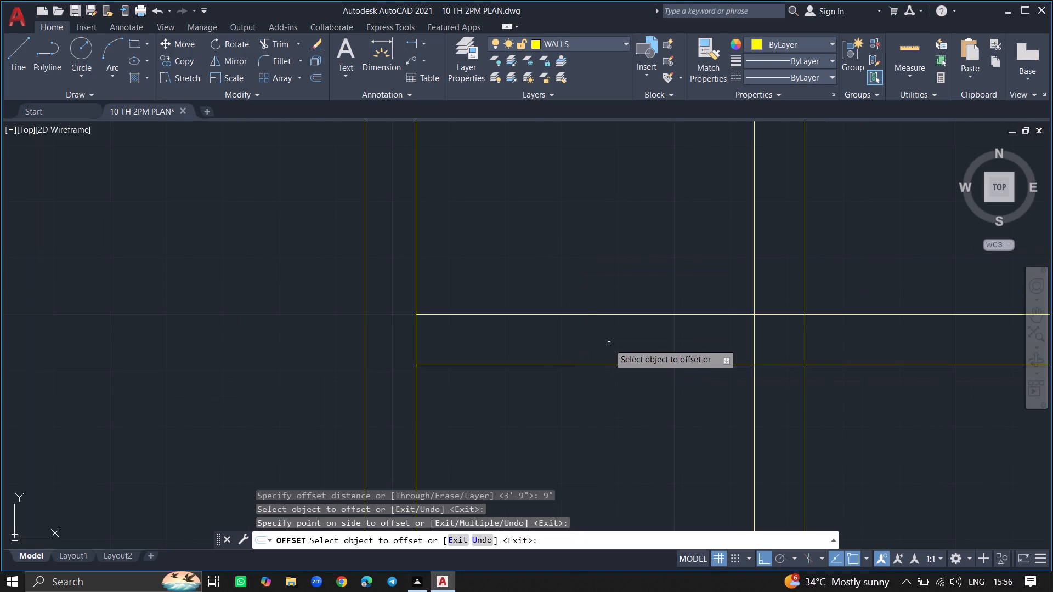
key(Return)
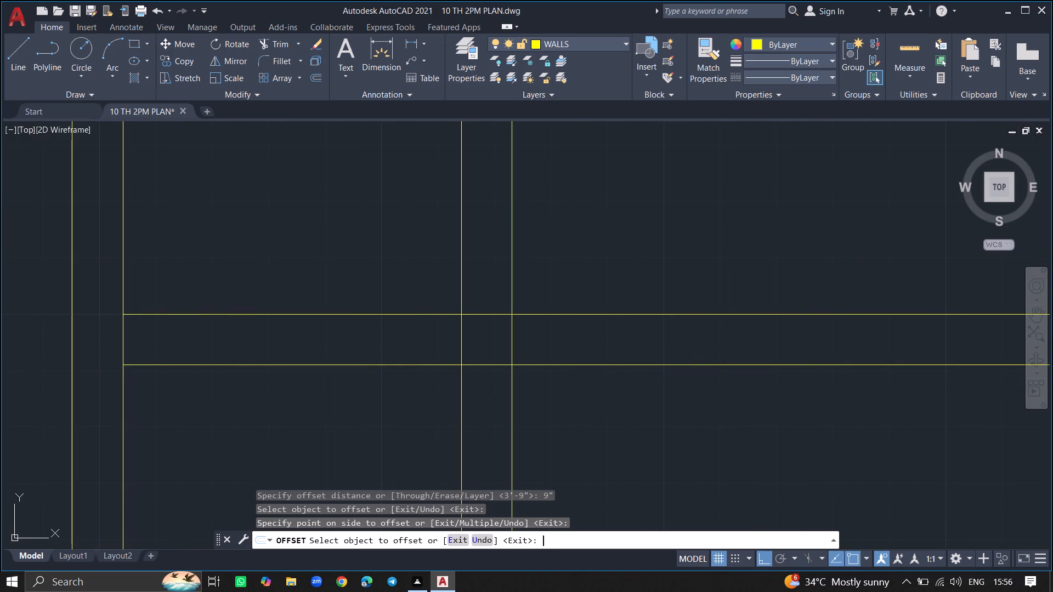
Offset the east line of the vertical wall below the staircase 6'7" to the east.
ctrl+scroll(654, 348, down, 5)
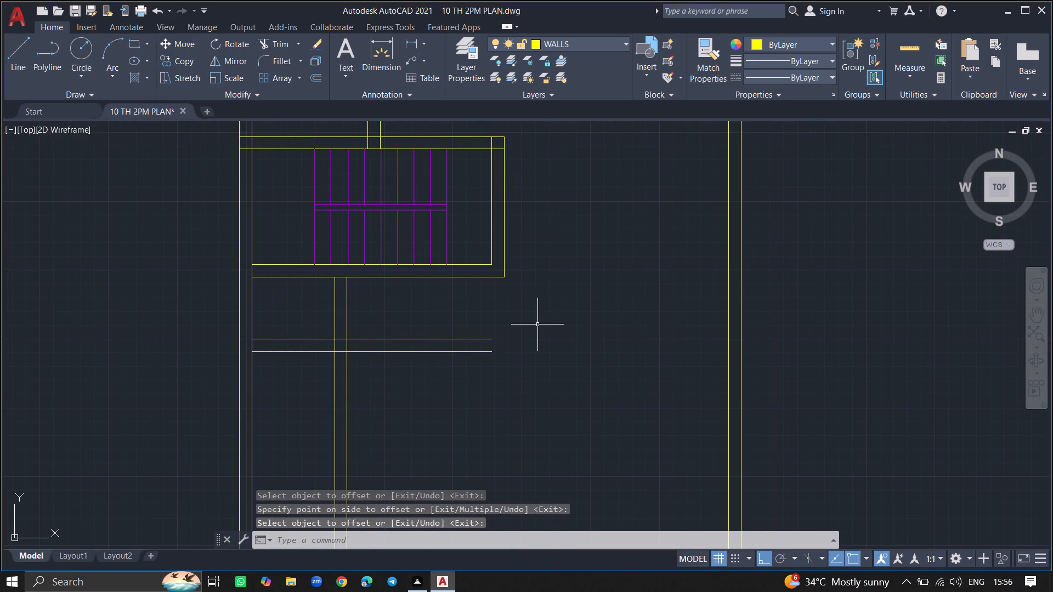
text(OFFSET)
key(Return)
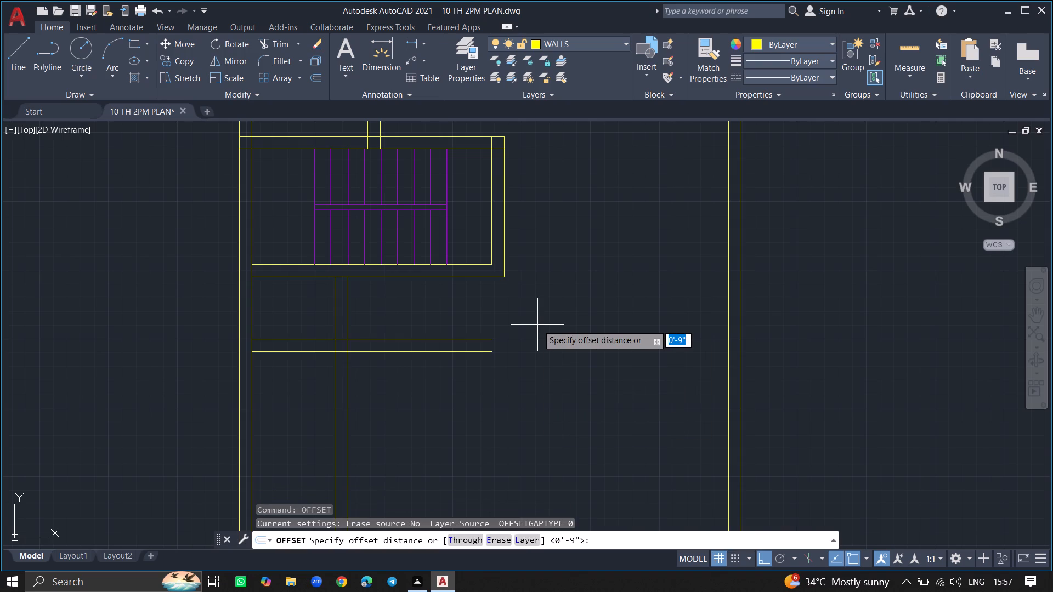
text(6'7")
key(Return)
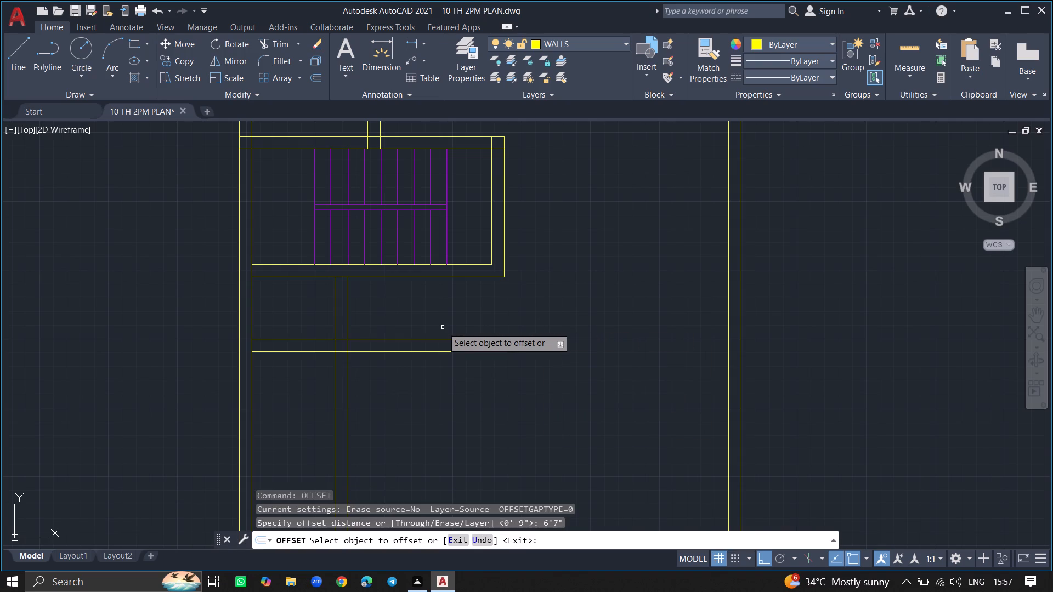
drag(347, 329, 404, 325)
click(404, 325)
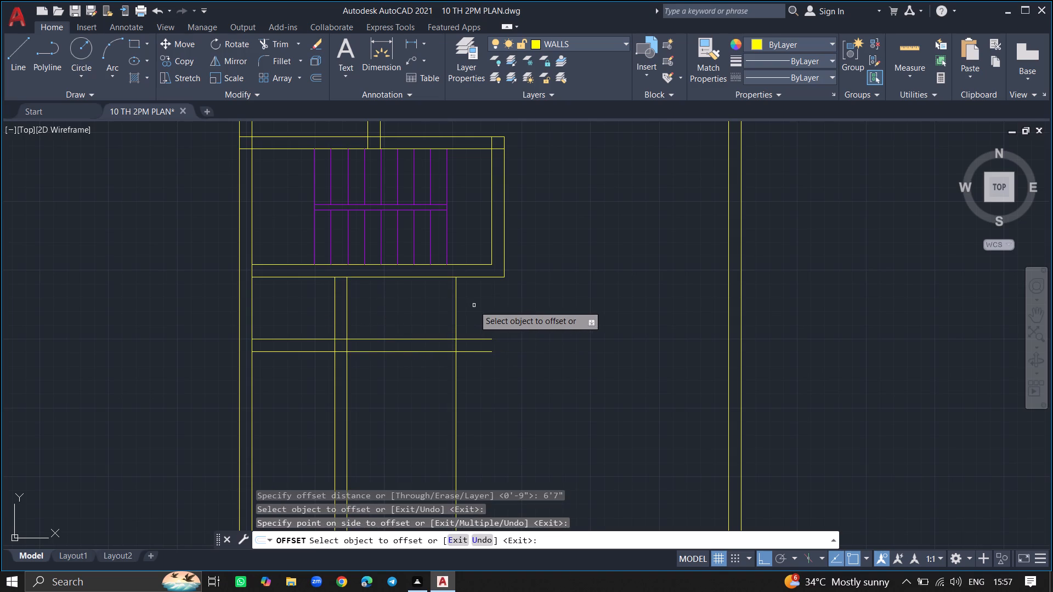
key(Return)
Offset the new vertical line below the staircase 9" to the east to form the wall thickness.
text(OFFSET)
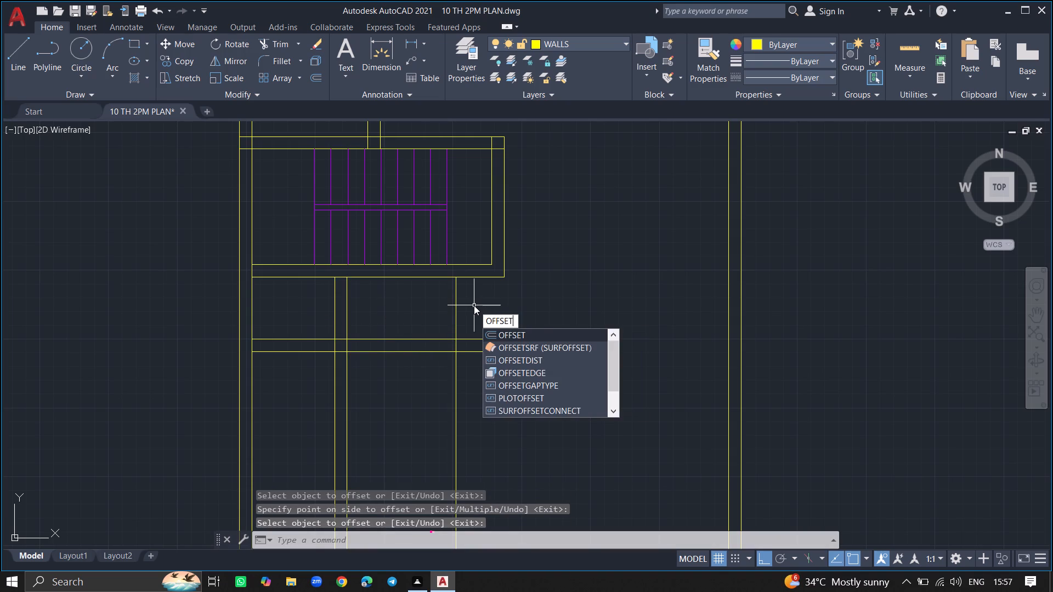
key(Return)
text(9")
key(Return)
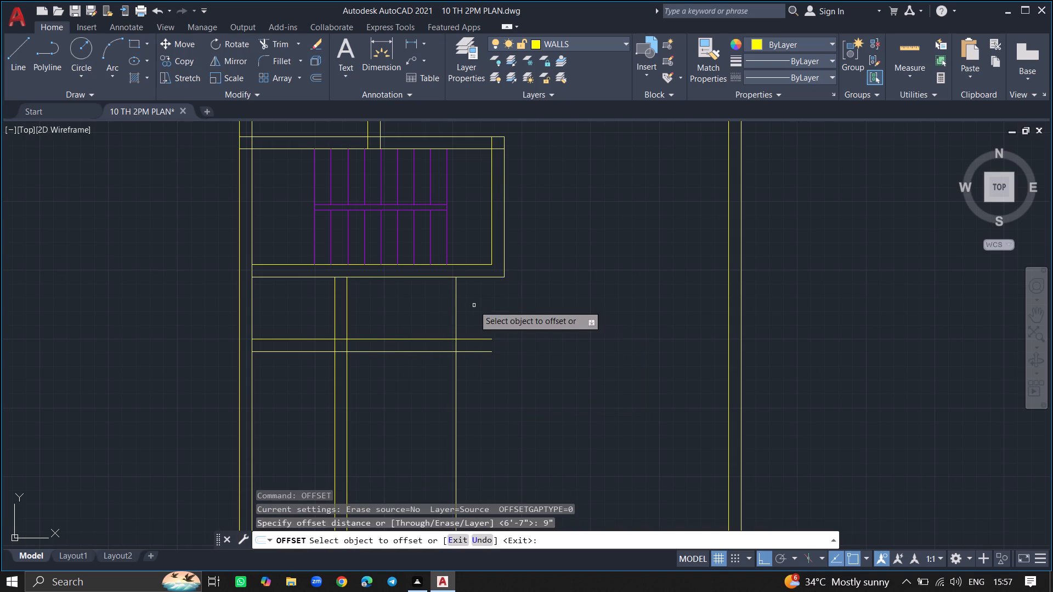
drag(456, 311, 489, 300)
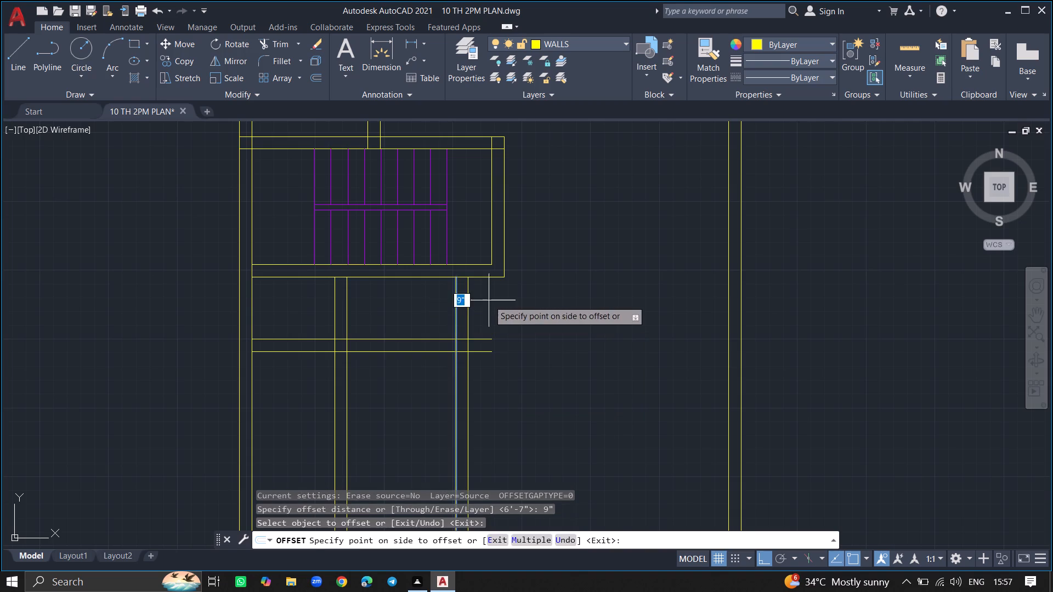
drag(489, 300, 489, 300)
click(489, 300)
key(Return)
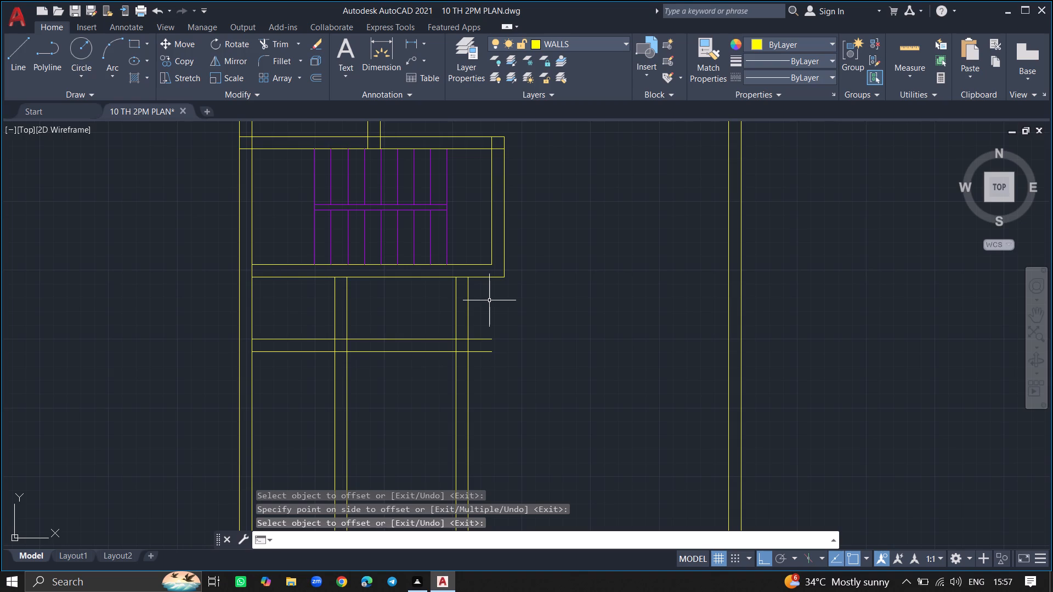
Trim the two vertical walls below the staircase where they run south past the new horizontal wall.
ctrl+scroll(489, 300, down, 3)
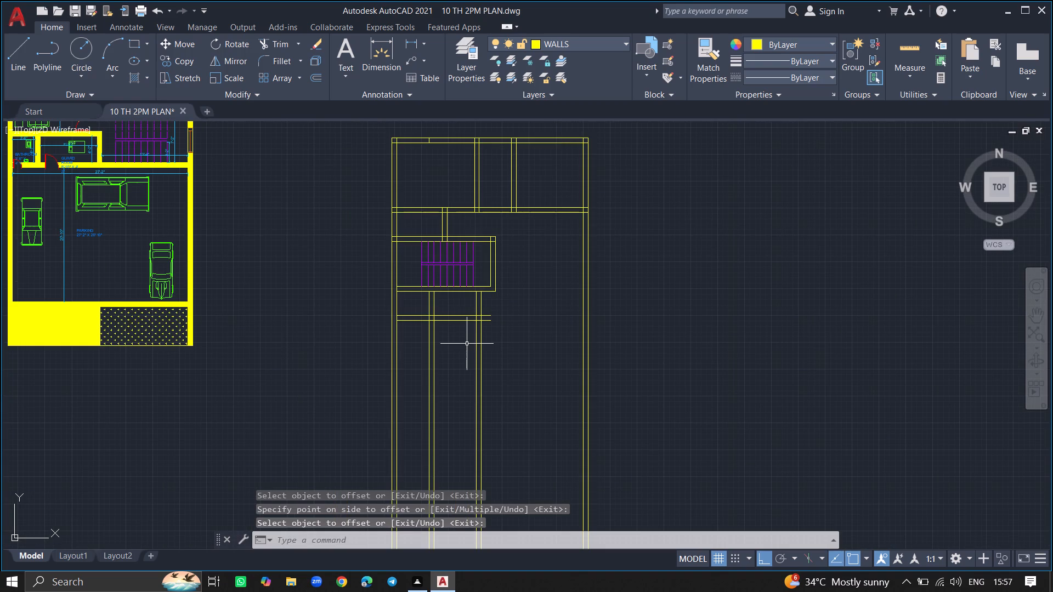
text(TRIM)
key(Return)
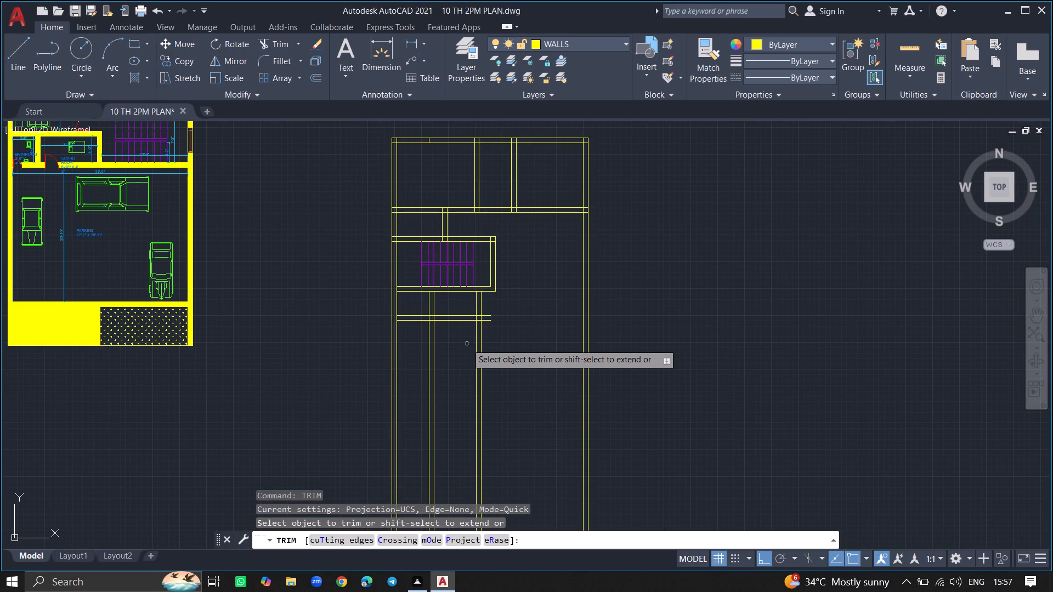
click(475, 344)
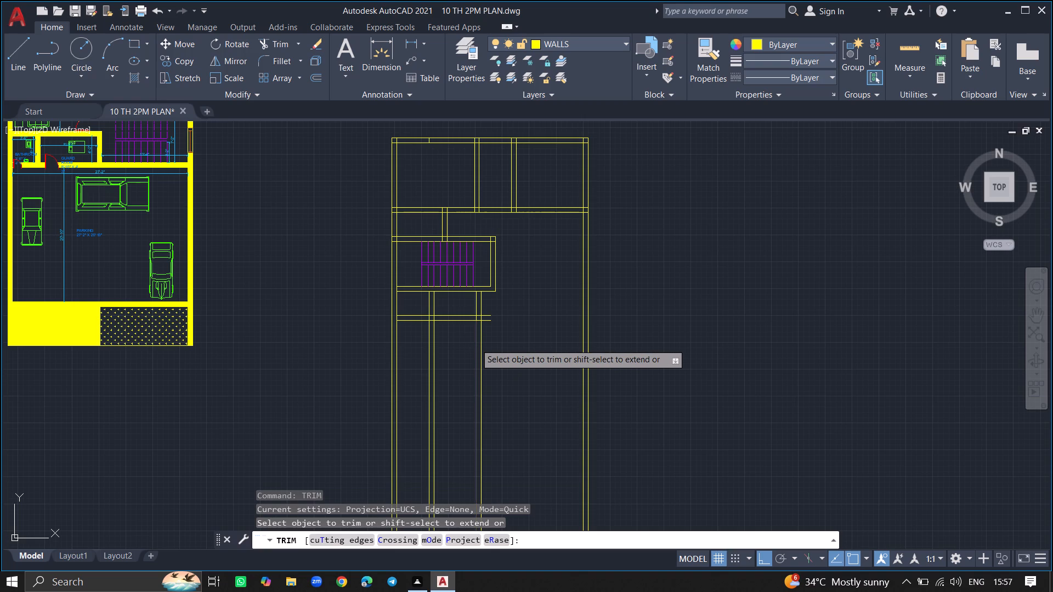
click(484, 344)
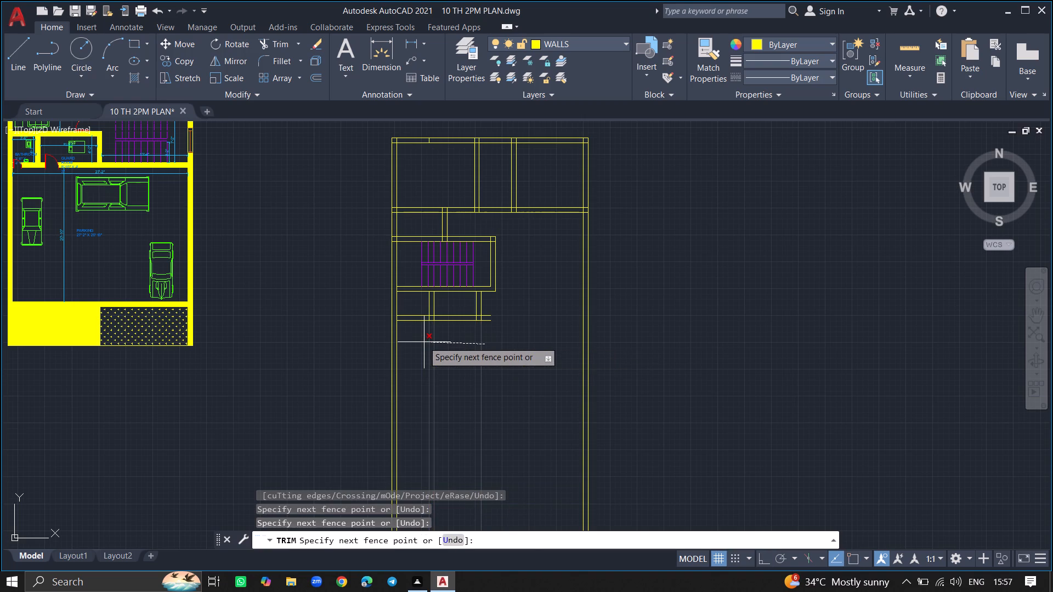
click(419, 341)
key(Return)
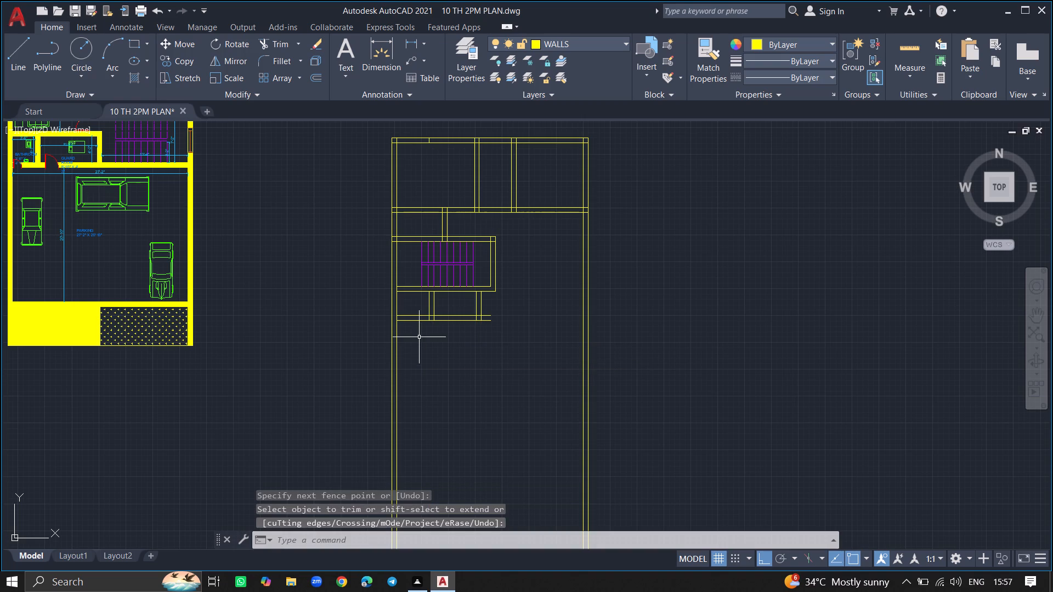
Offset the inner line of the west exterior wall 15'9" to the east.
ctrl+scroll(418, 335, up, 4)
ctrl+scroll(418, 335, down, 7)
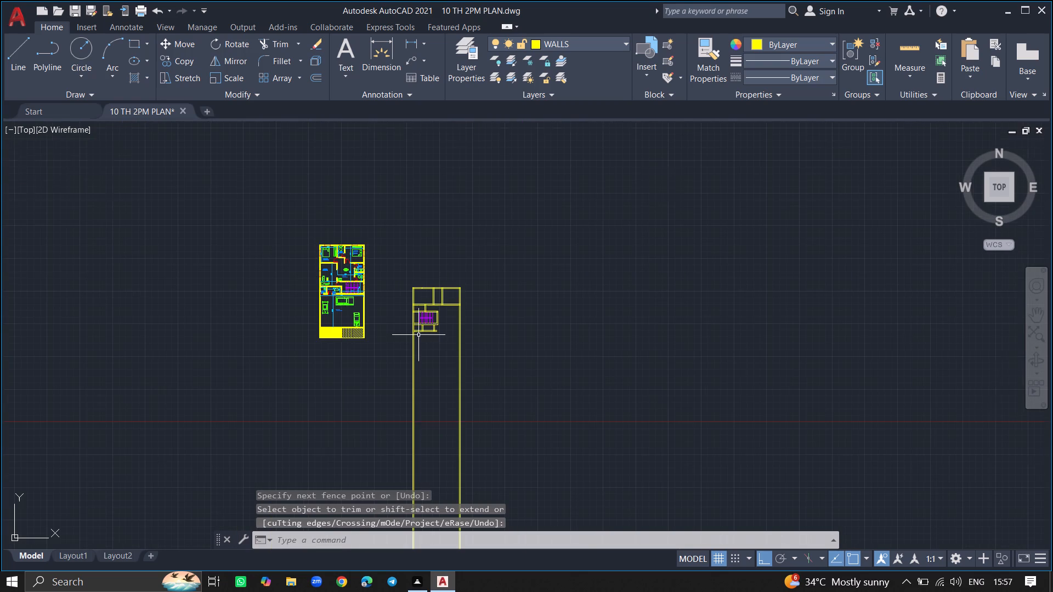
ctrl+scroll(418, 344, up, 4)
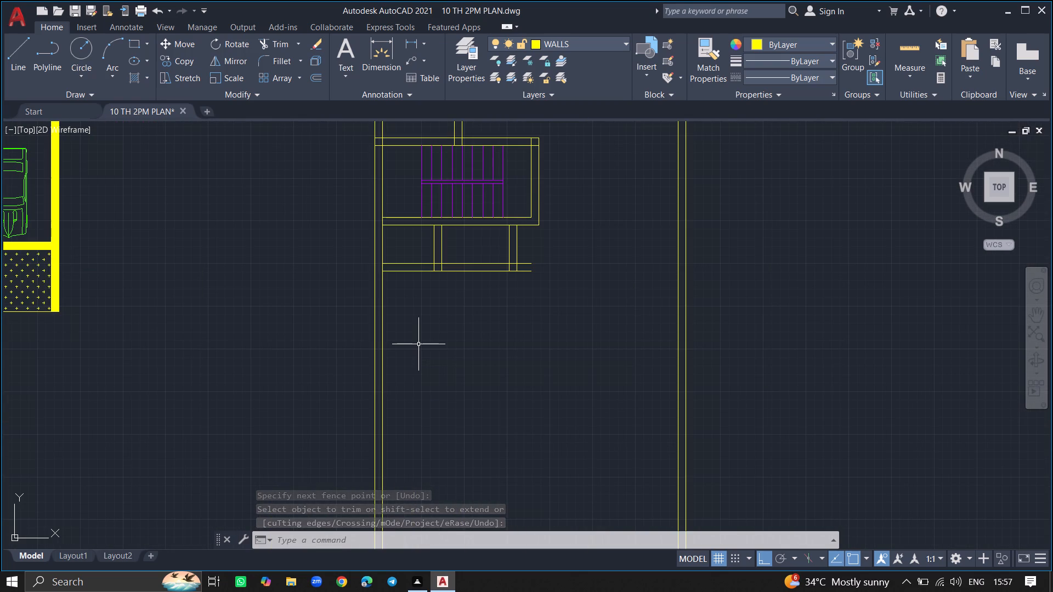
text(OFFSET)
key(Return)
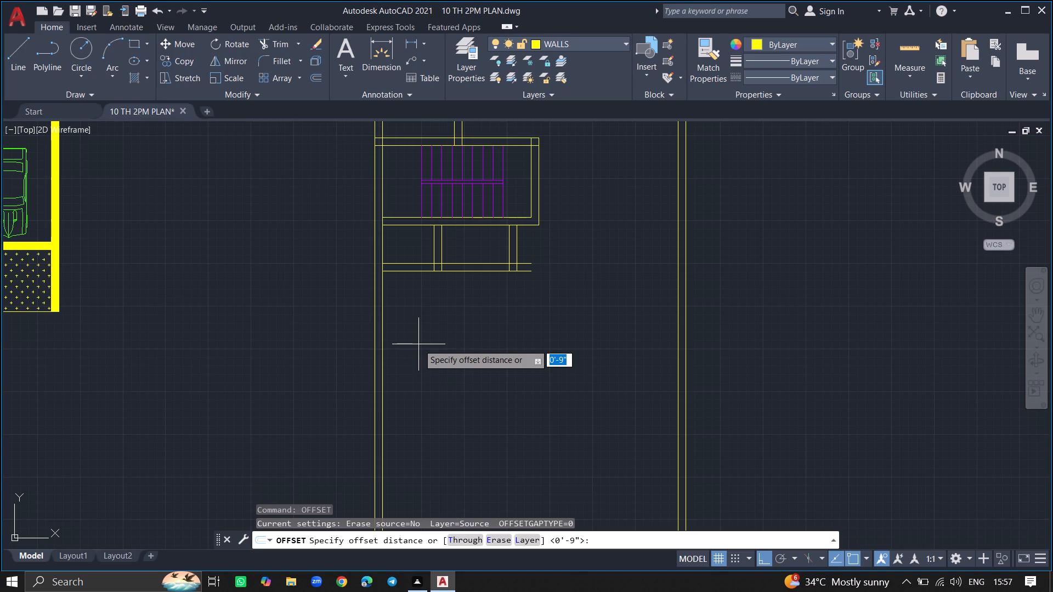
text(15'9")
key(Return)
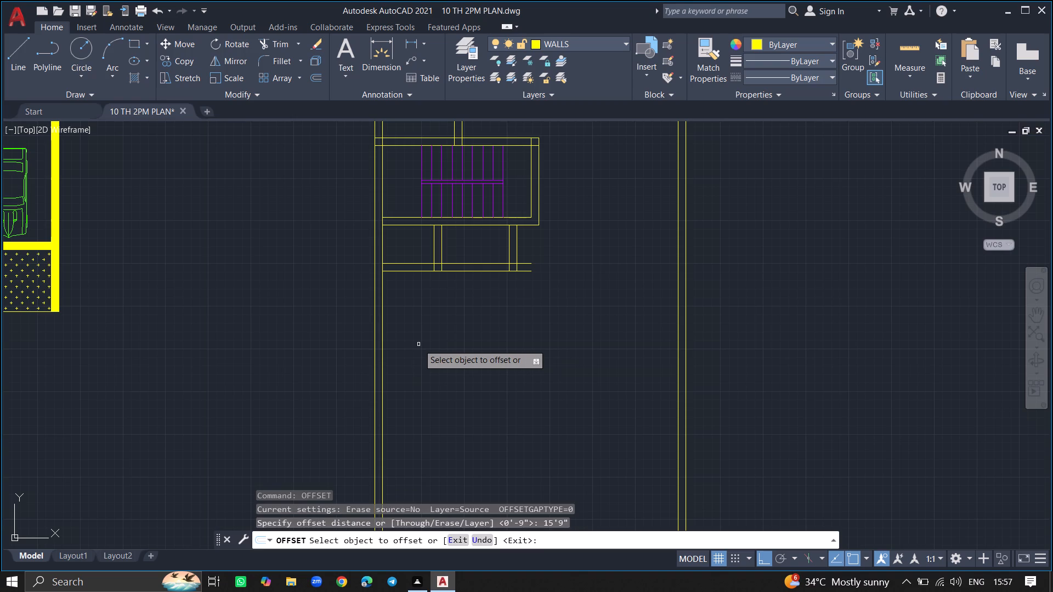
drag(382, 347, 392, 347)
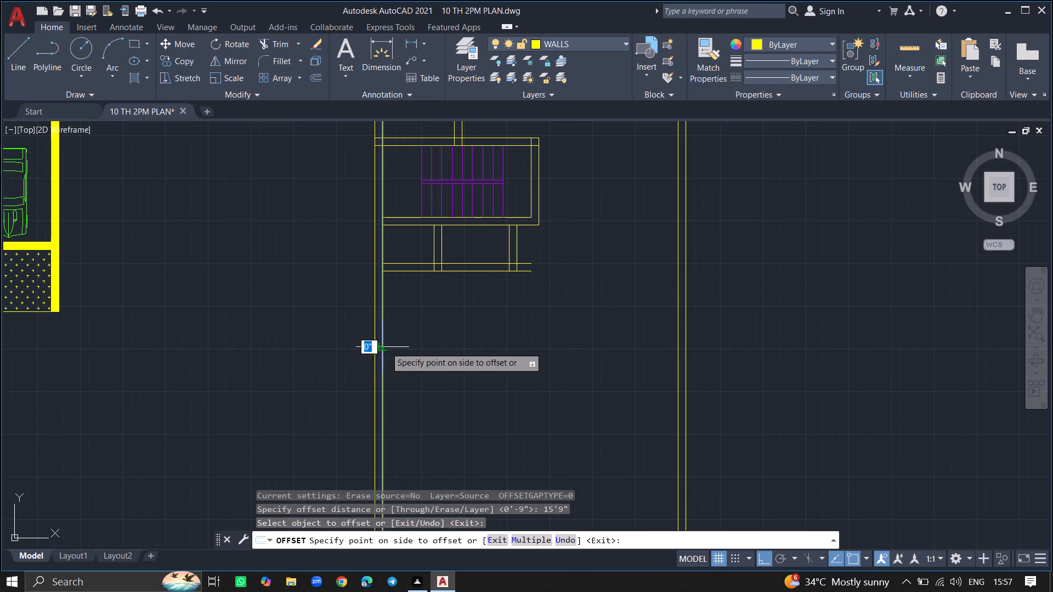
drag(392, 347, 452, 350)
click(452, 350)
key(Return)
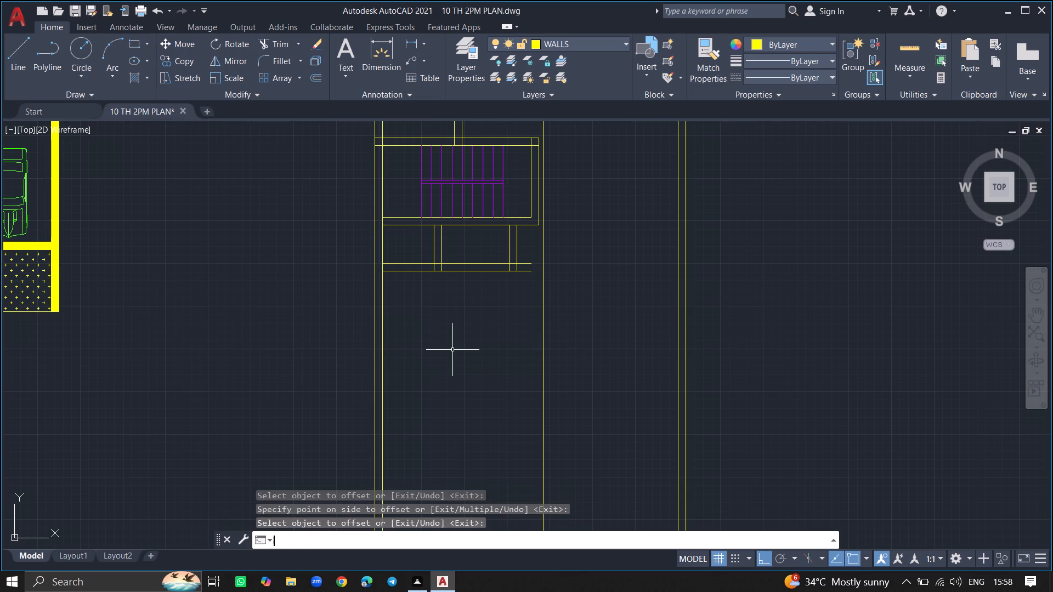
Extend both lines of the horizontal wall below the staircase east to the new vertical line.
ctrl+scroll(534, 257, up, 2)
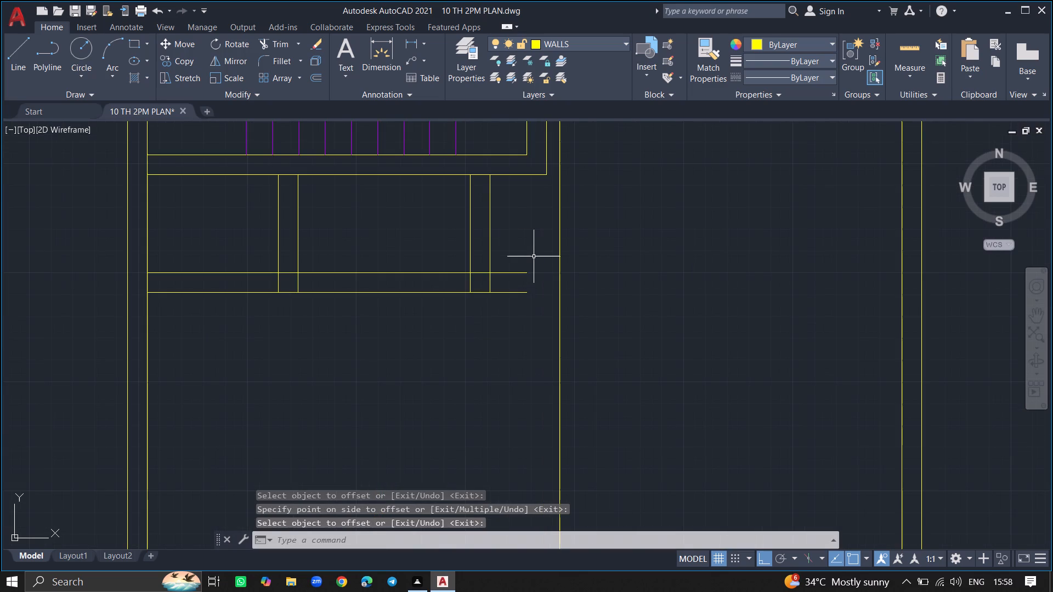
text(EX)
key(Return)
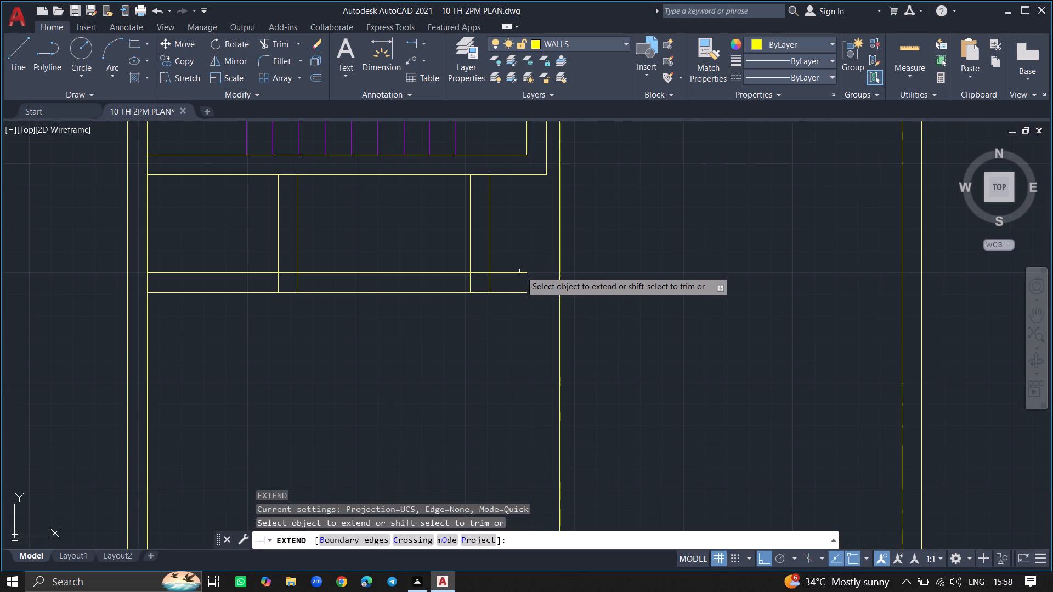
click(521, 274)
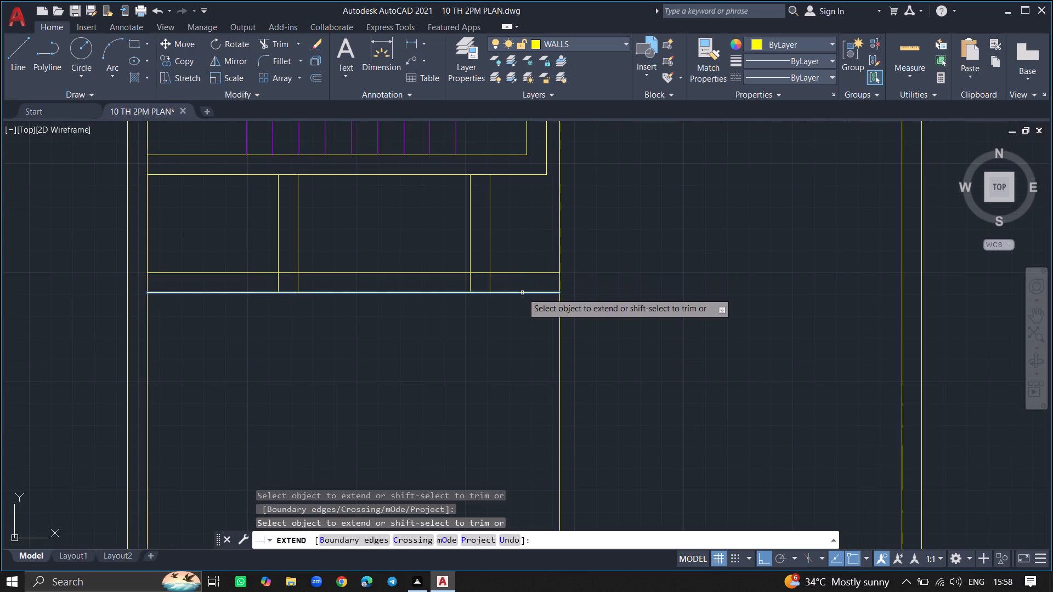
click(522, 293)
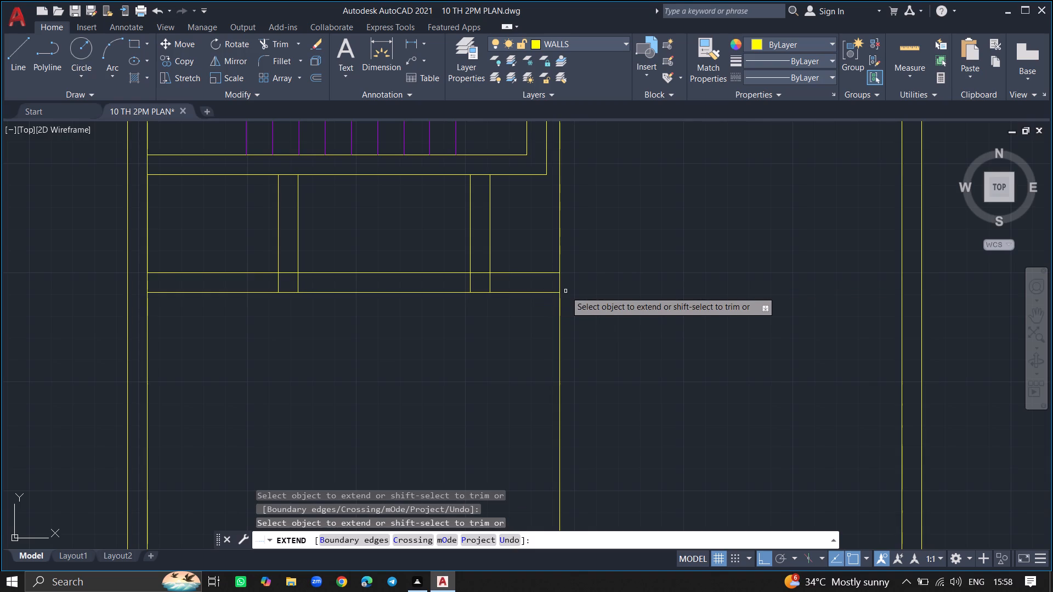
key(Return)
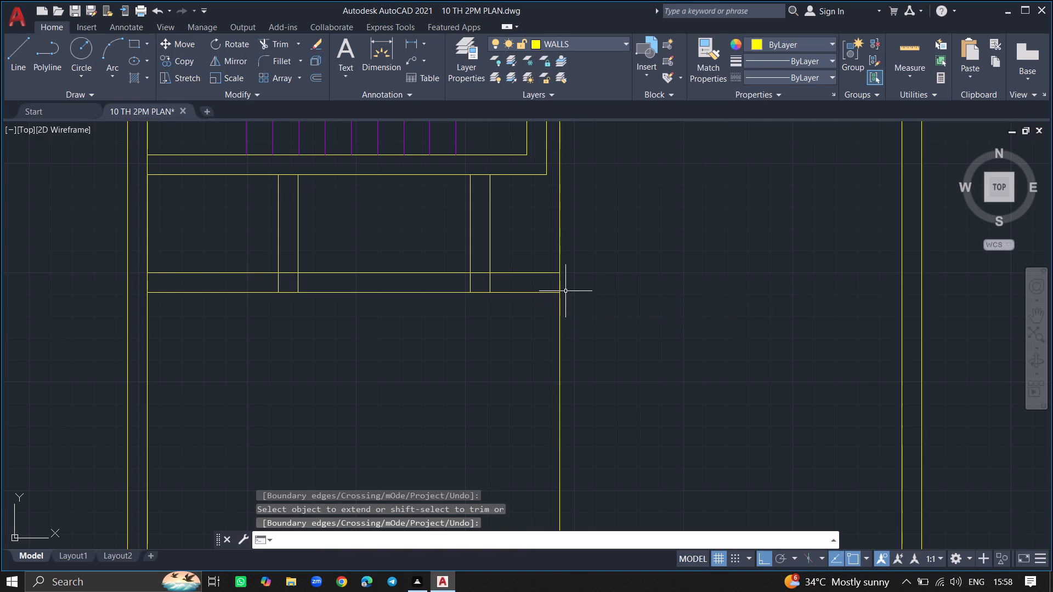
Offset the new vertical line 9" to the east to form the wall thickness.
text(OFFSET)
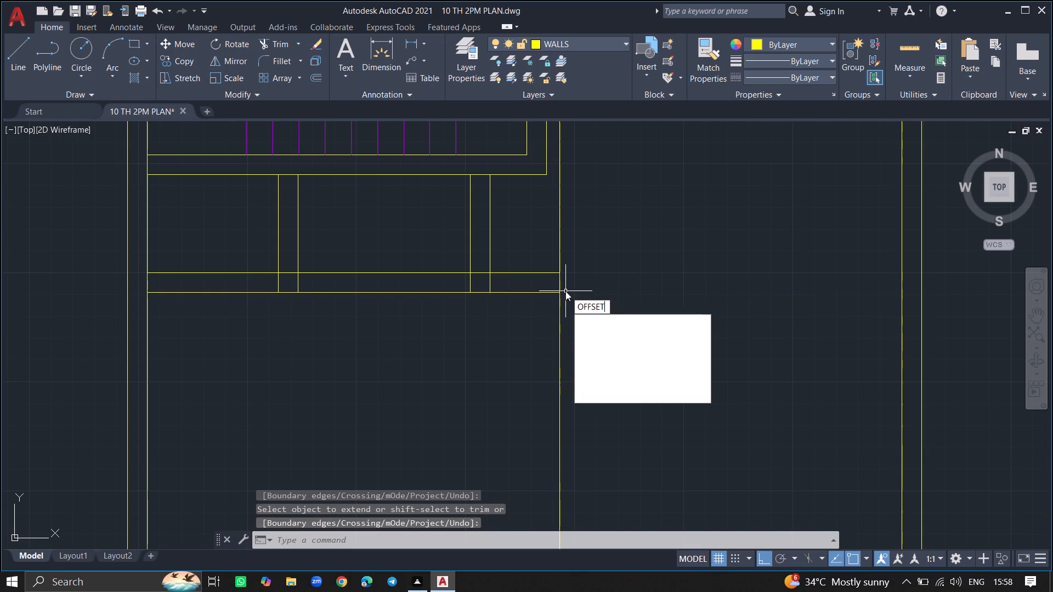
key(Return)
key(9)
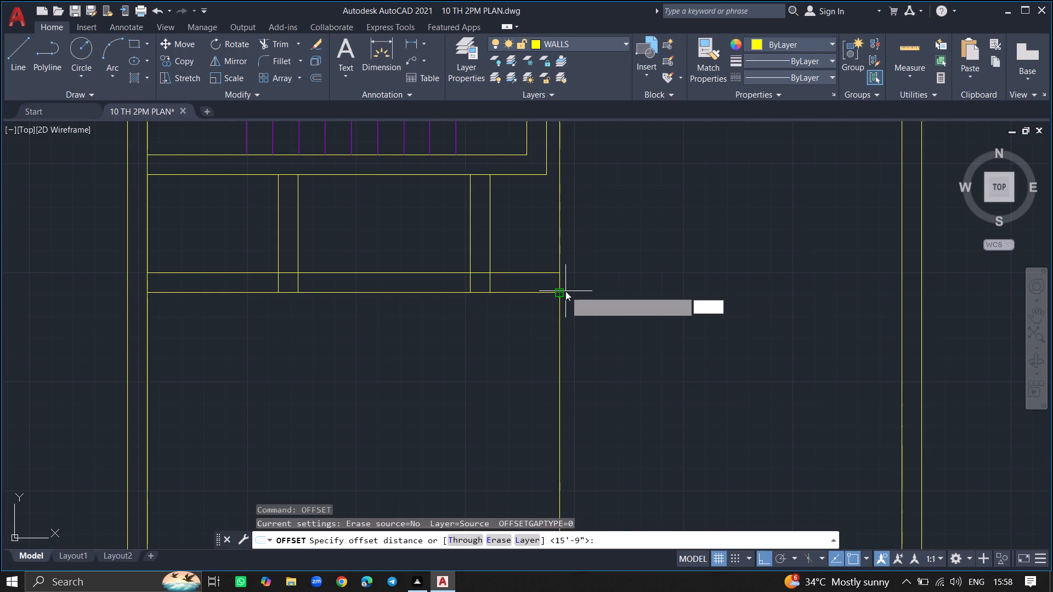
key(shift+quotedbl)
key(Return)
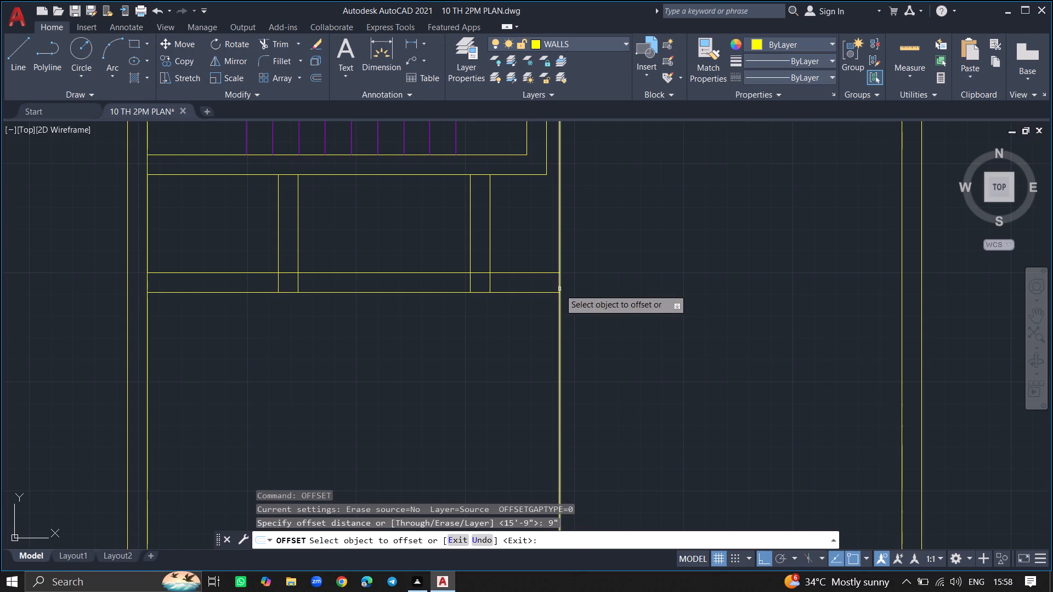
drag(558, 288, 618, 288)
click(618, 288)
key(Return)
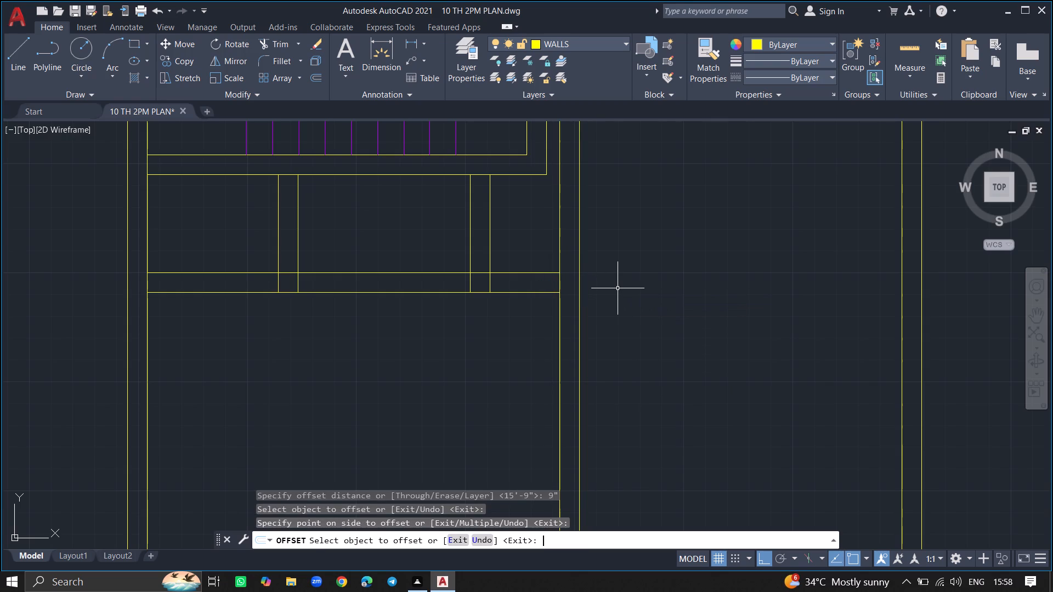
Extend both lines of the horizontal wall below the staircase to the outer line of the new vertical wall.
ctrl+scroll(555, 259, up, 1)
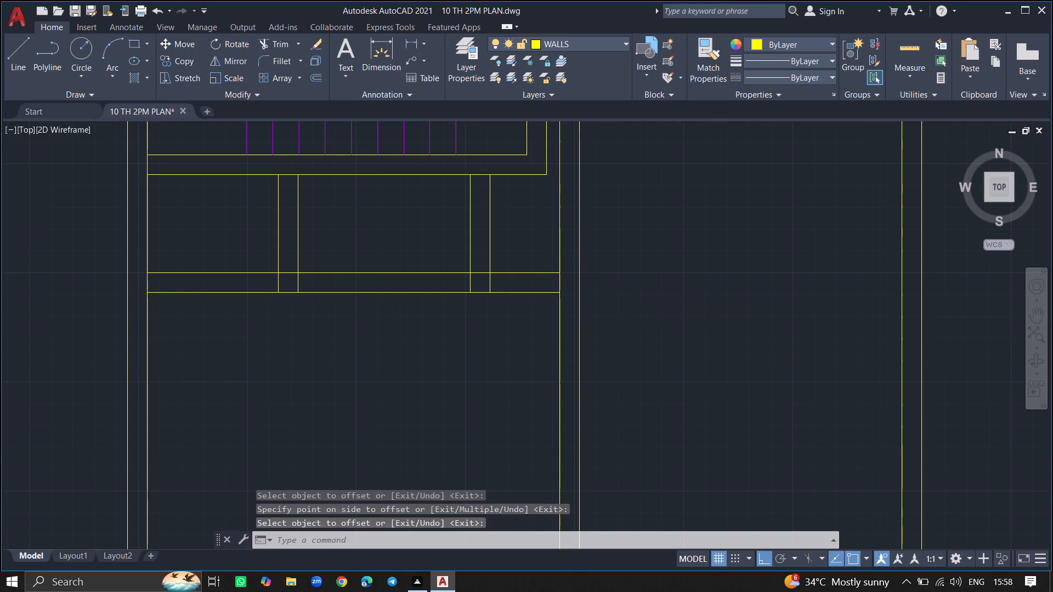
text(EX)
key(Return)
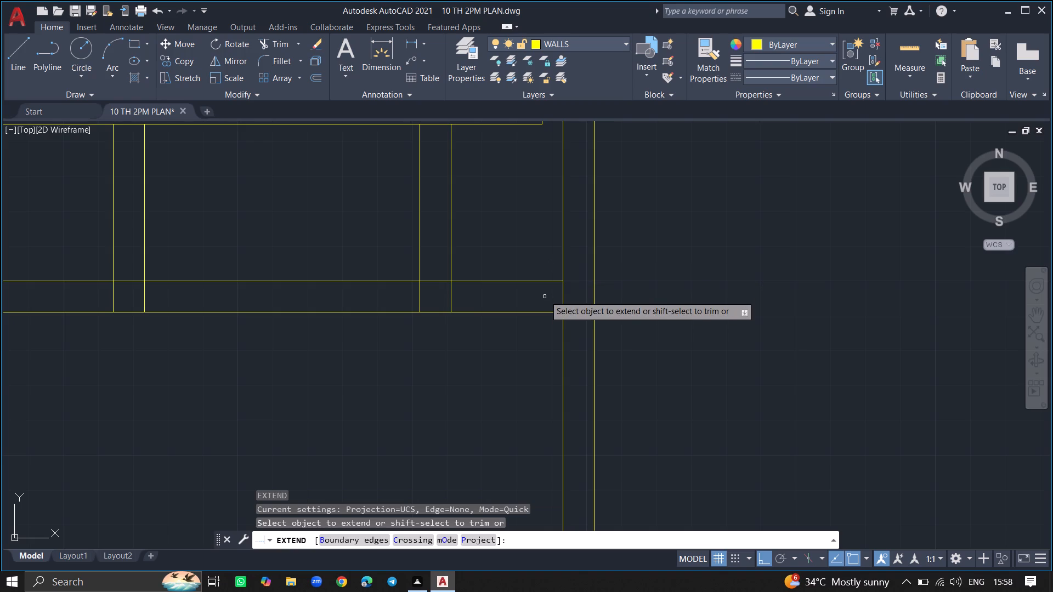
click(552, 279)
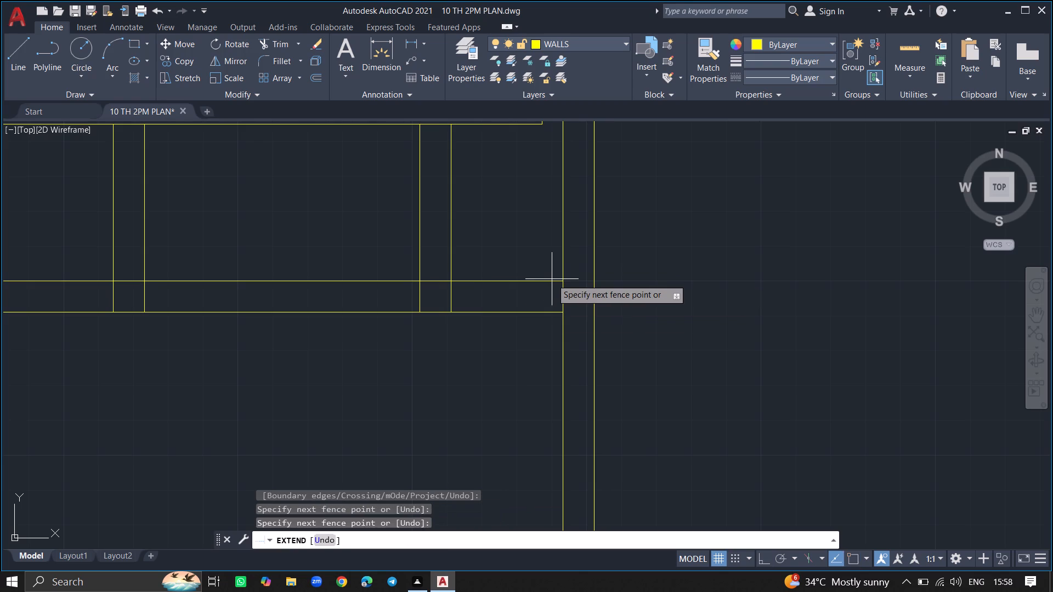
click(554, 323)
key(Return)
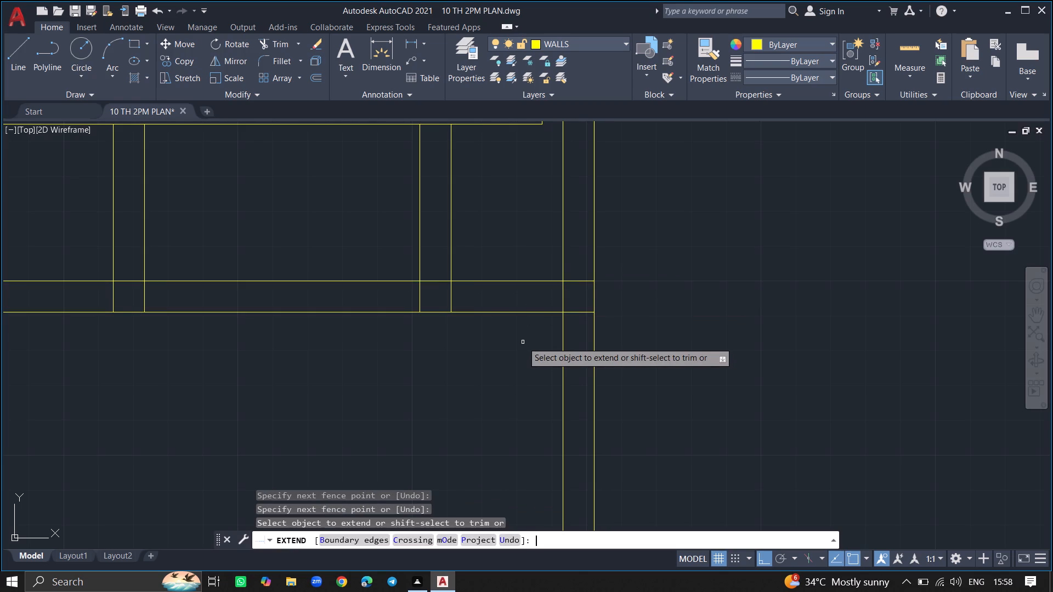
Trim both lines of the new vertical wall beside the staircase, north of the horizontal wall they meet.
ctrl+scroll(523, 342, down, 2)
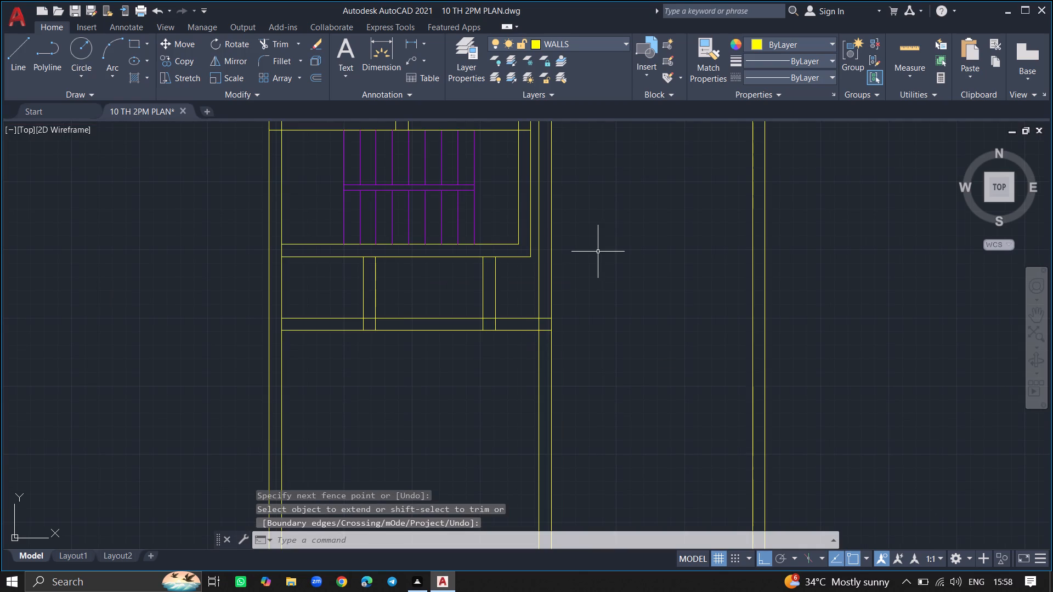
ctrl+scroll(598, 252, down, 4)
text(TRIM)
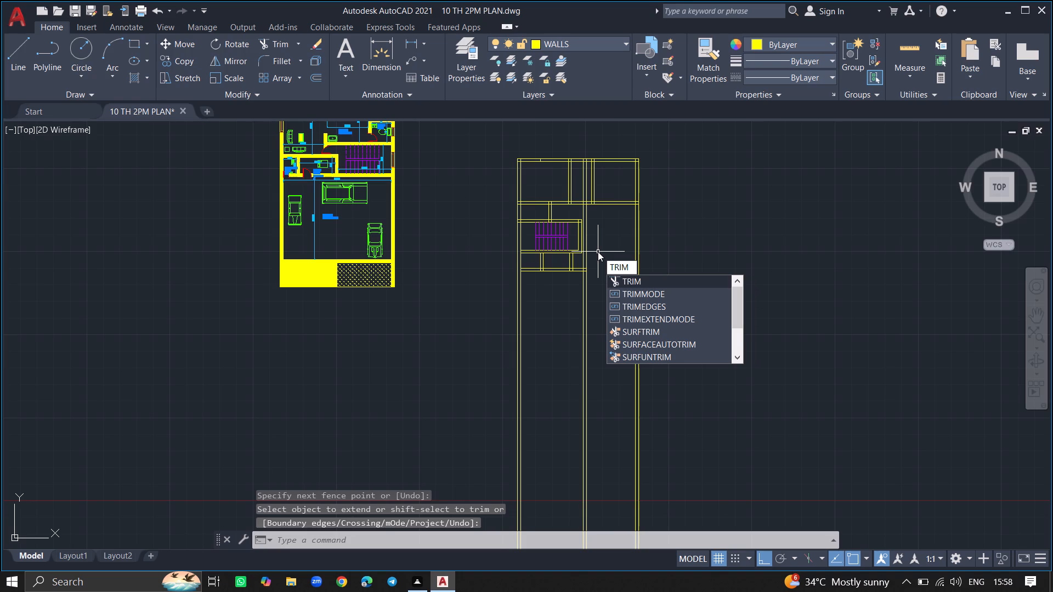
key(Return)
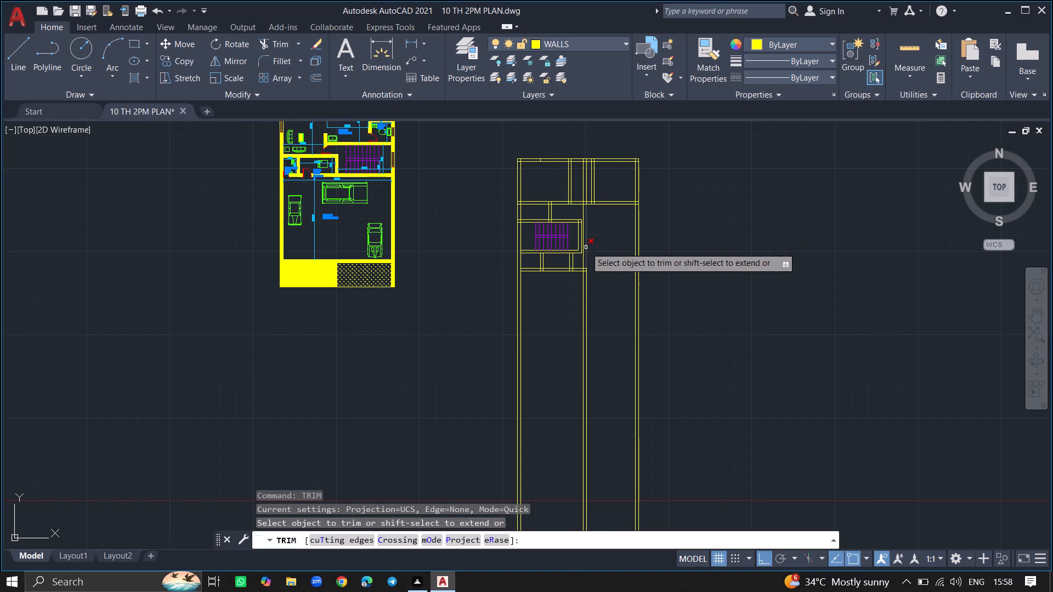
click(585, 247)
ctrl+scroll(585, 247, up, 5)
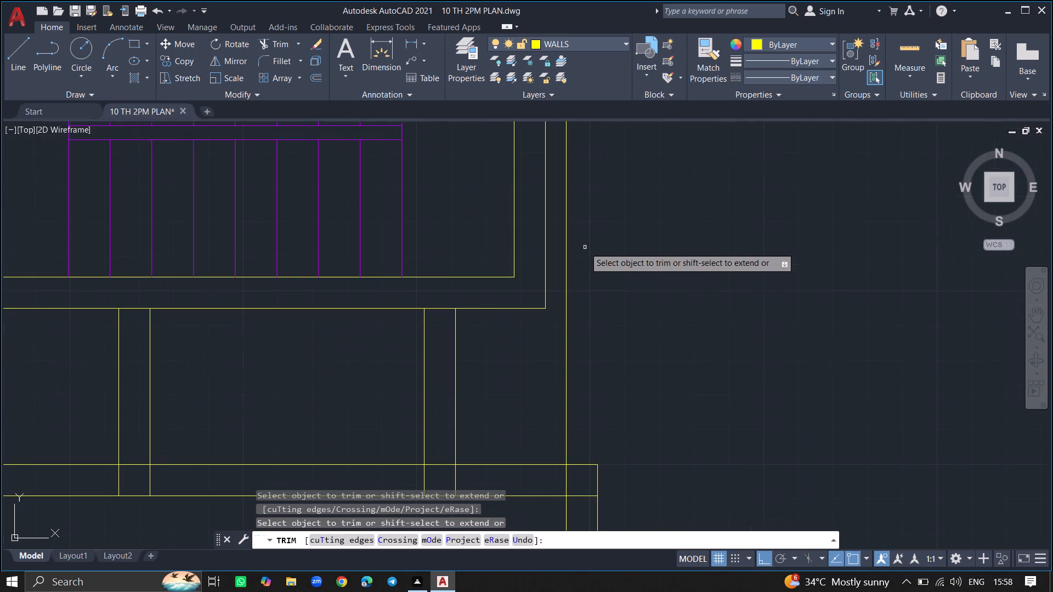
click(565, 252)
ctrl+scroll(565, 252, down, 2)
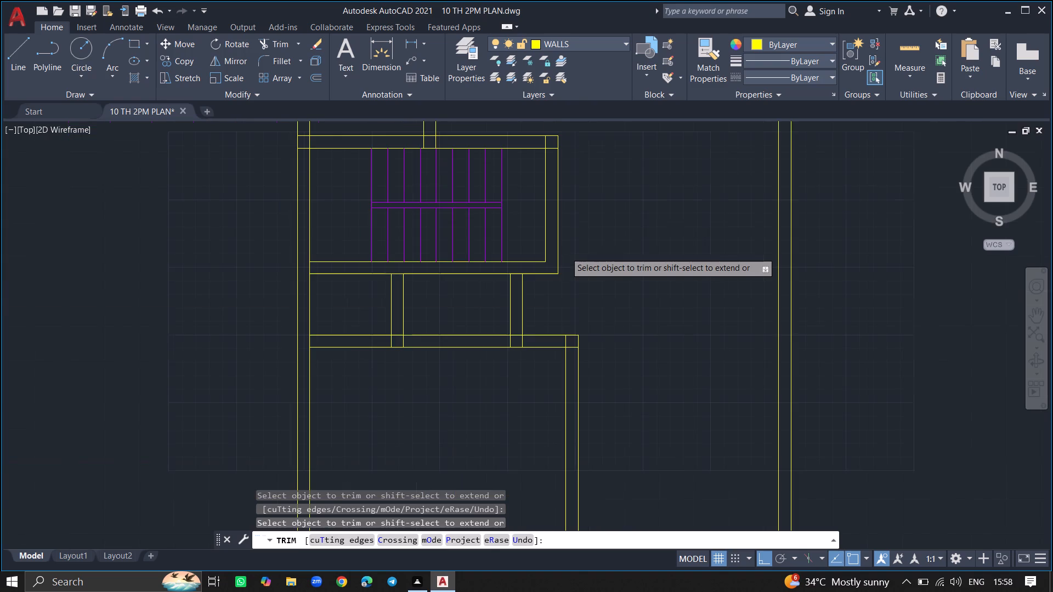
Trim the leftover vertical line between the two partition walls of the north rooms, including its stub inside the horizontal wall above the staircase.
ctrl+scroll(592, 239, down, 4)
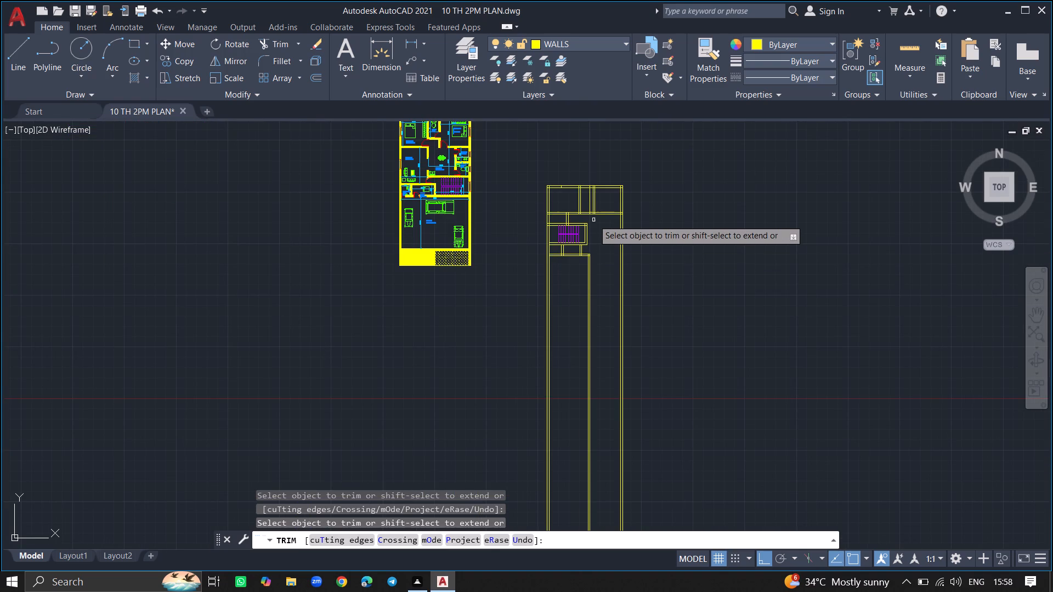
ctrl+scroll(593, 220, up, 1)
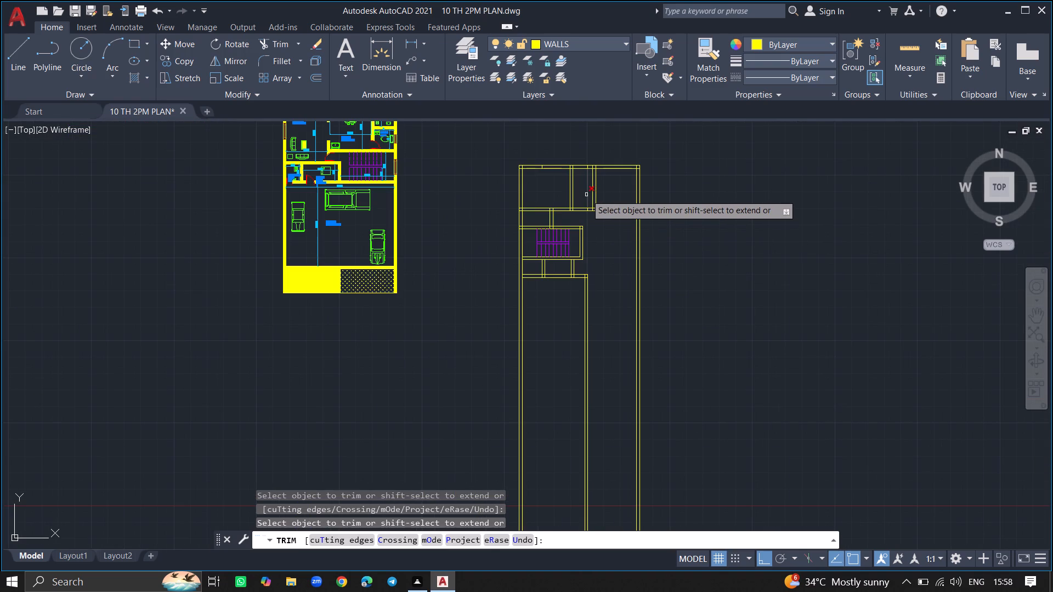
click(586, 195)
ctrl+scroll(586, 195, up, 2)
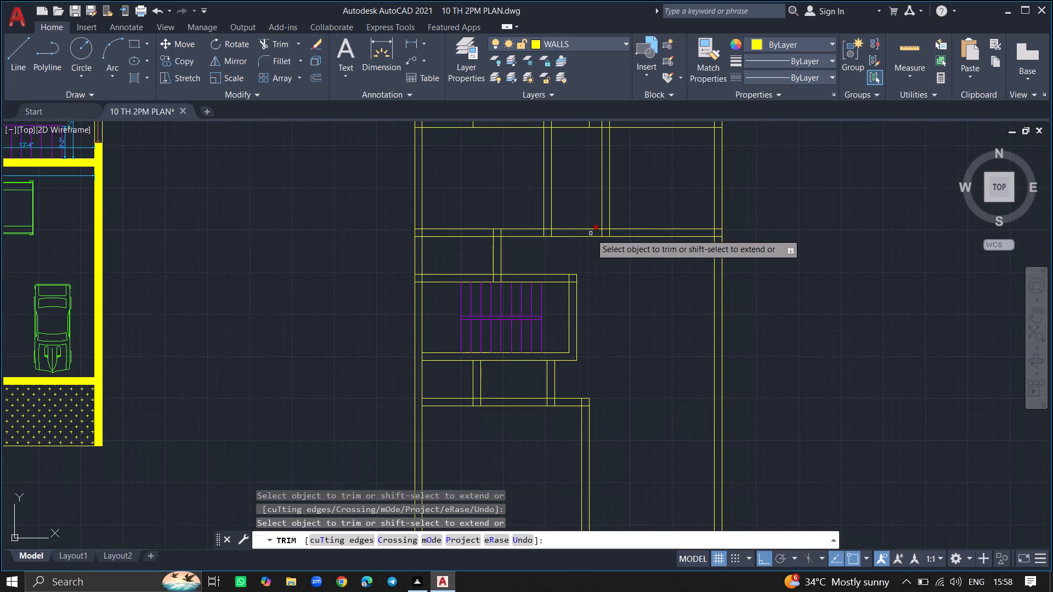
ctrl+scroll(591, 234, up, 3)
click(584, 232)
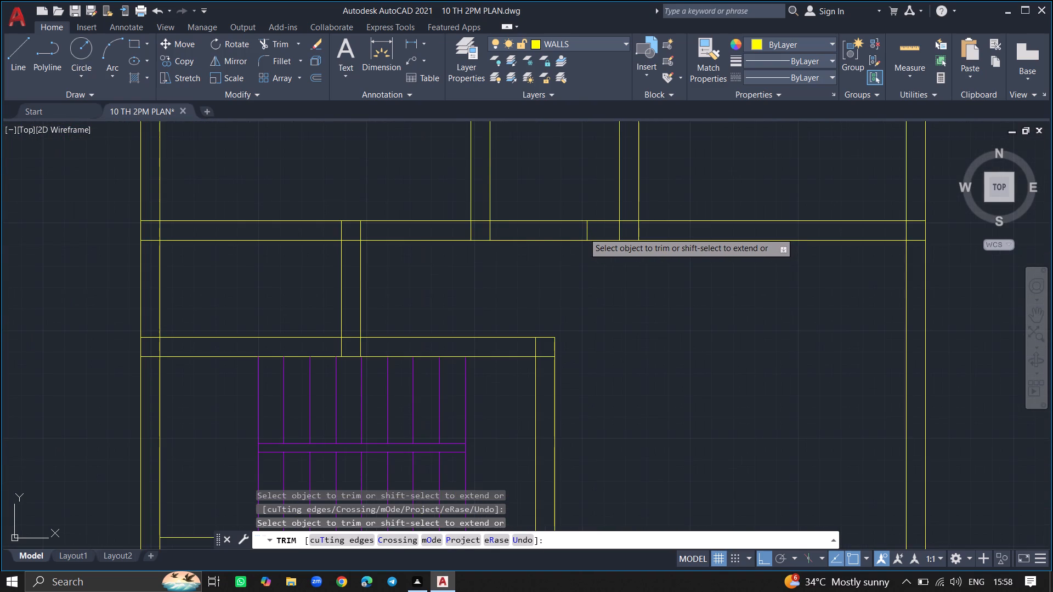
click(595, 227)
ctrl+scroll(595, 227, down, 1)
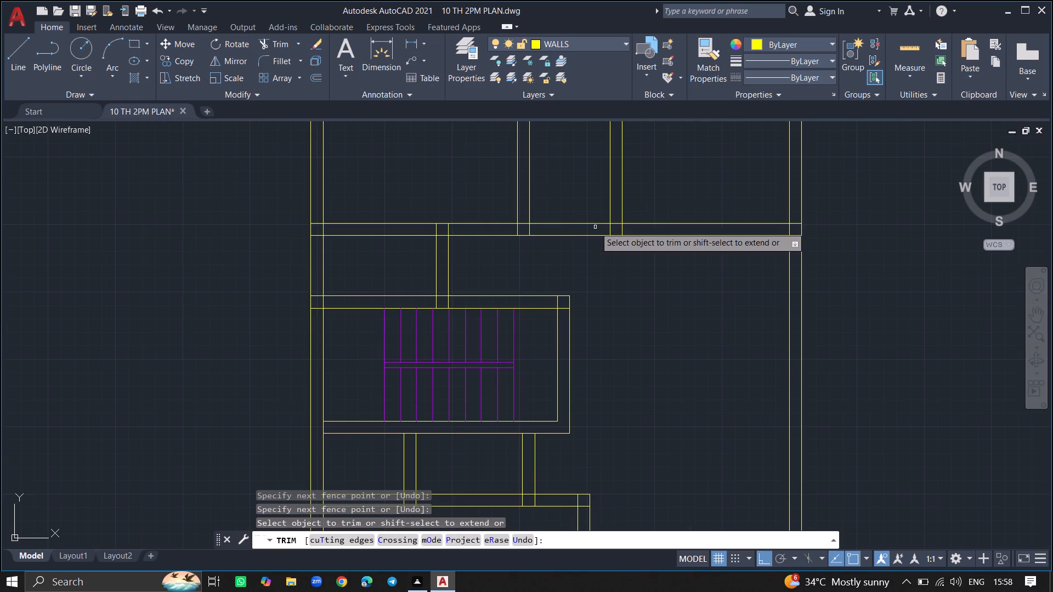
Trim the two leftover short vertical stubs inside the northernmost wall.
ctrl+scroll(597, 199, down, 5)
ctrl+scroll(595, 164, up, 6)
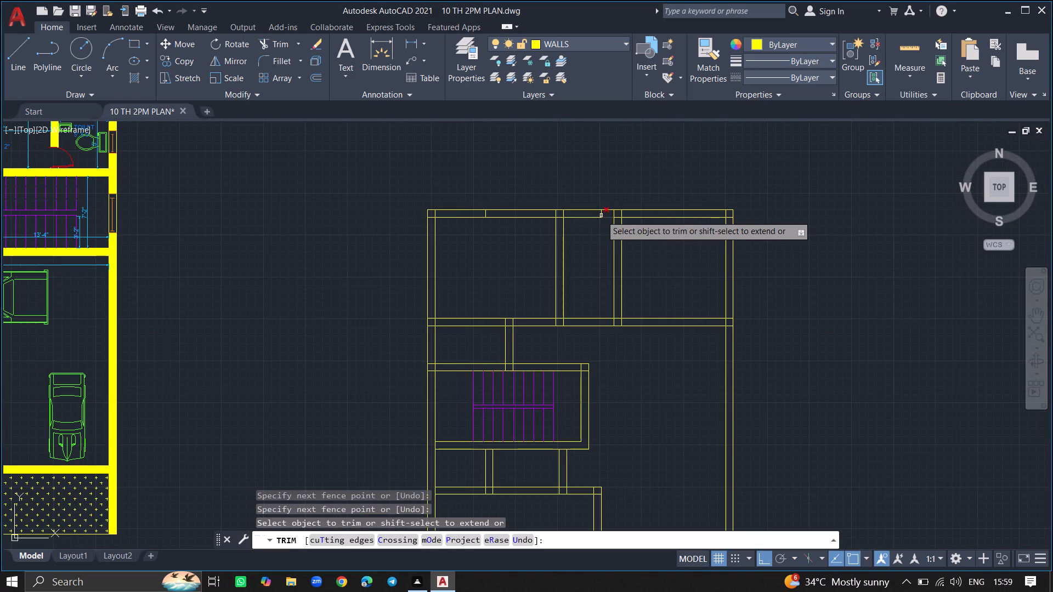
ctrl+scroll(601, 214, up, 3)
click(603, 214)
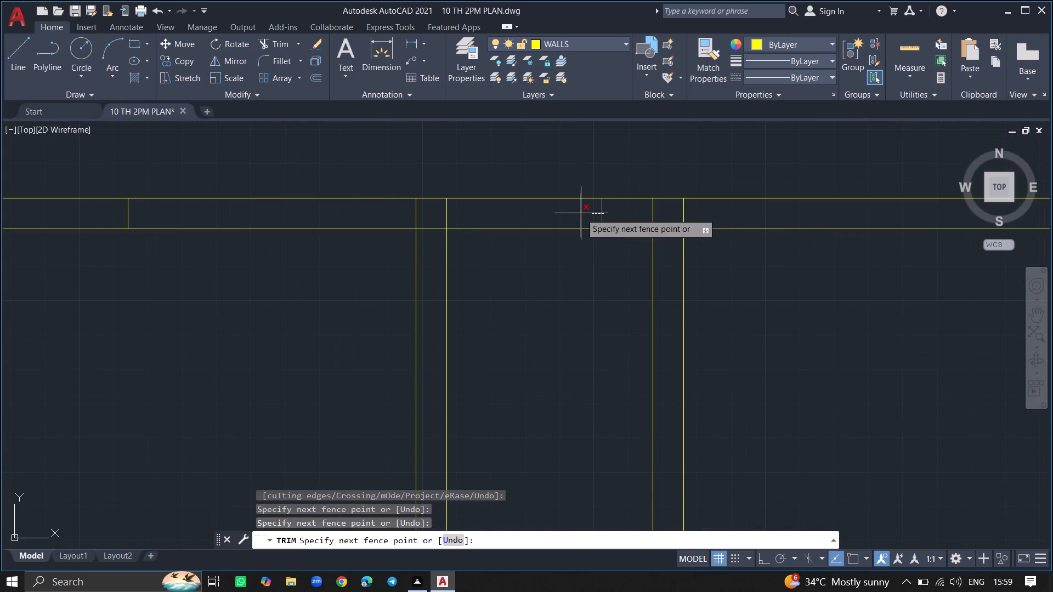
click(581, 213)
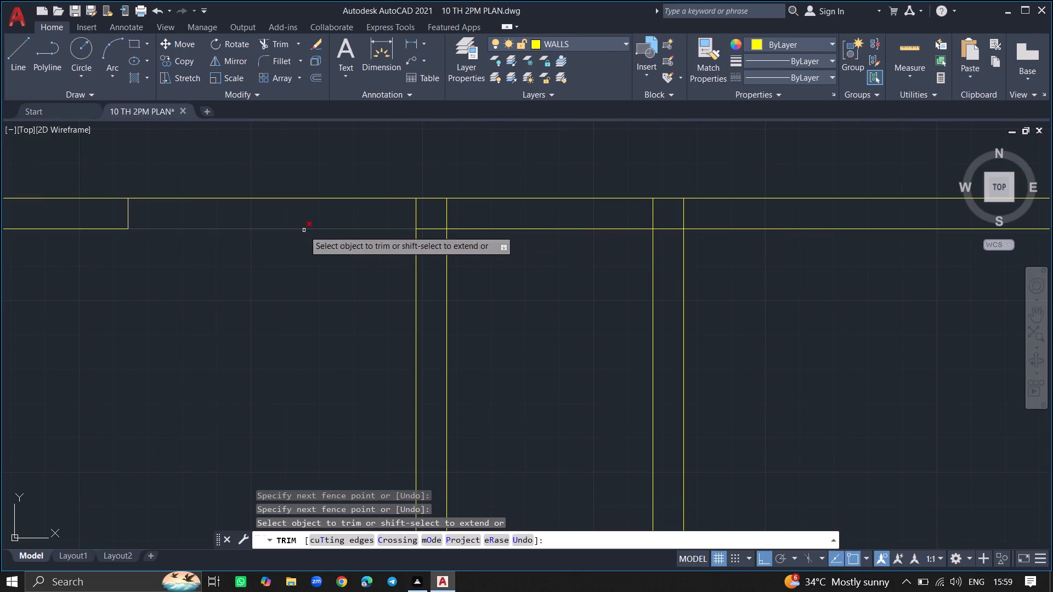
click(128, 207)
key(Return)
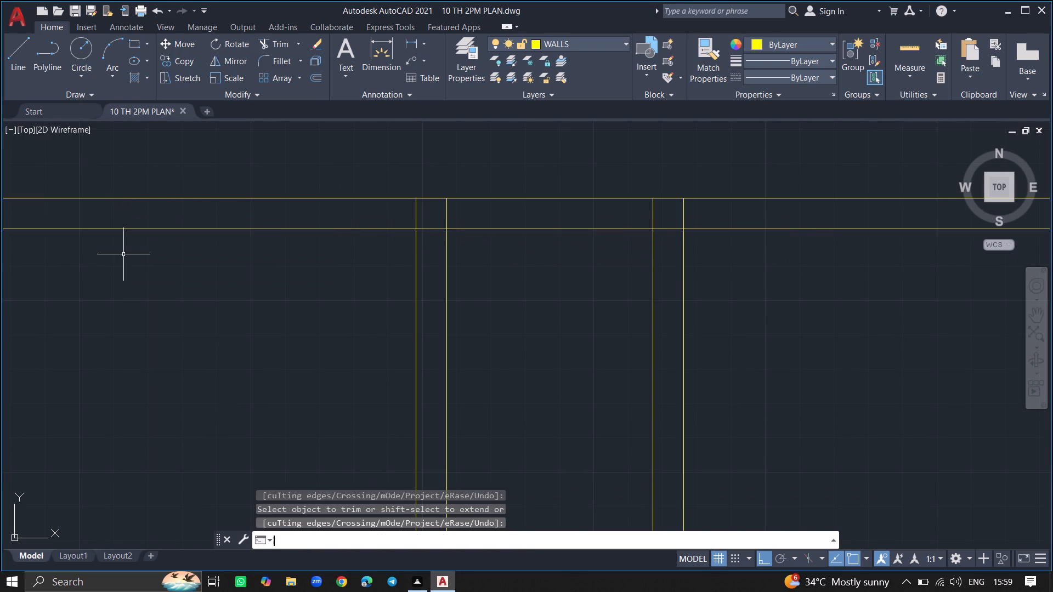
Offset the lower line of the southernmost horizontal wall below the staircase 10' to the south.
ctrl+scroll(123, 254, down, 4)
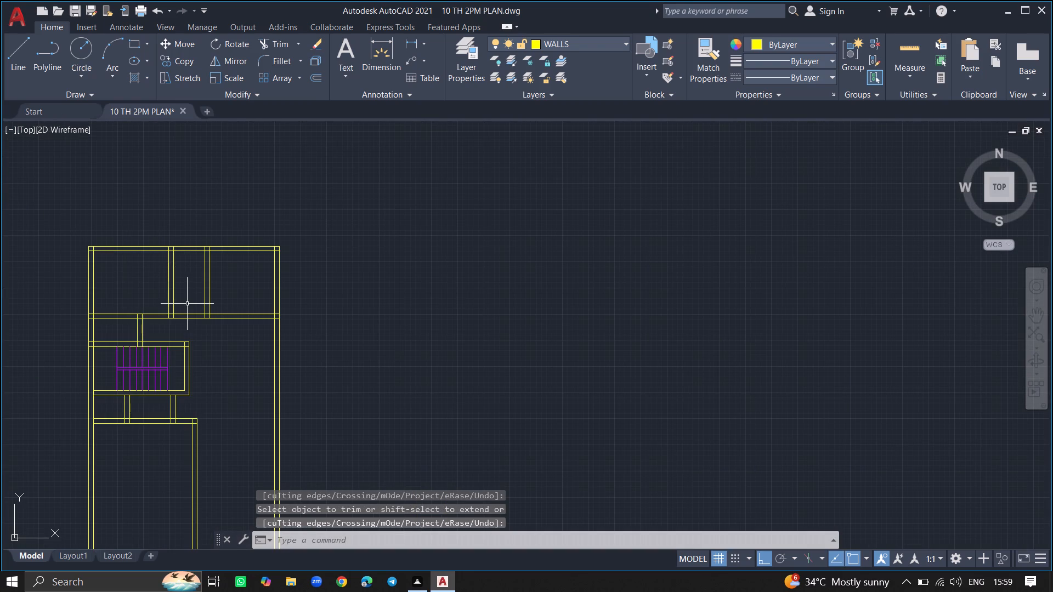
ctrl+scroll(187, 304, down, 1)
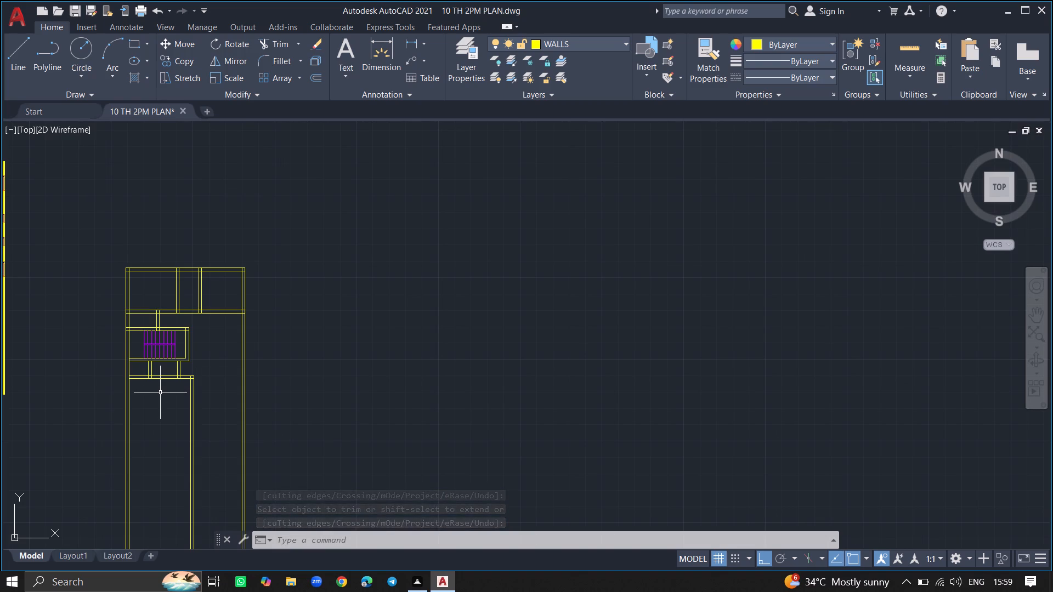
text(OFFSET)
key(Return)
text(10')
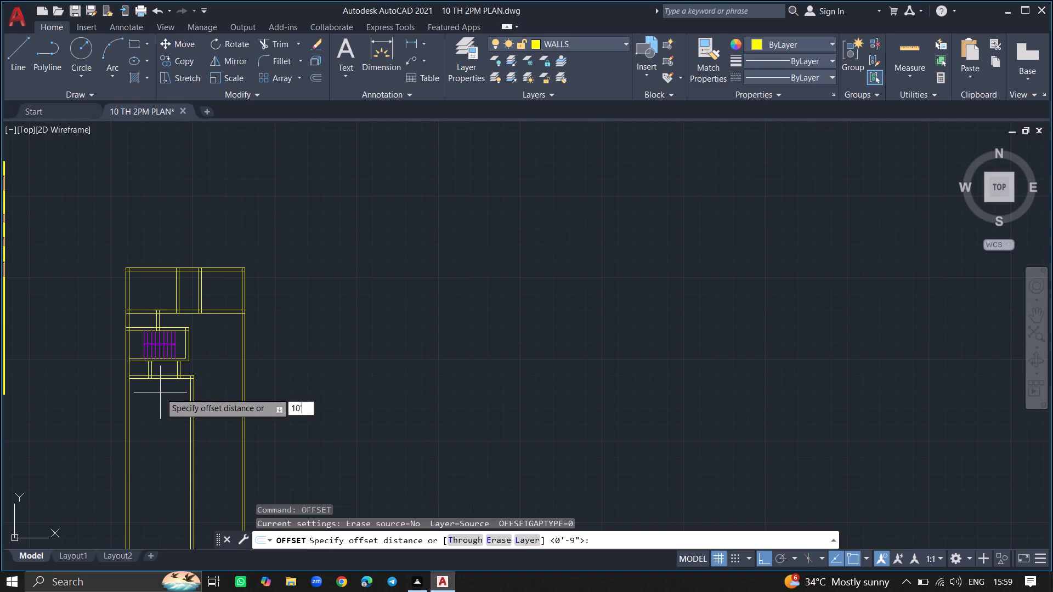
key(Return)
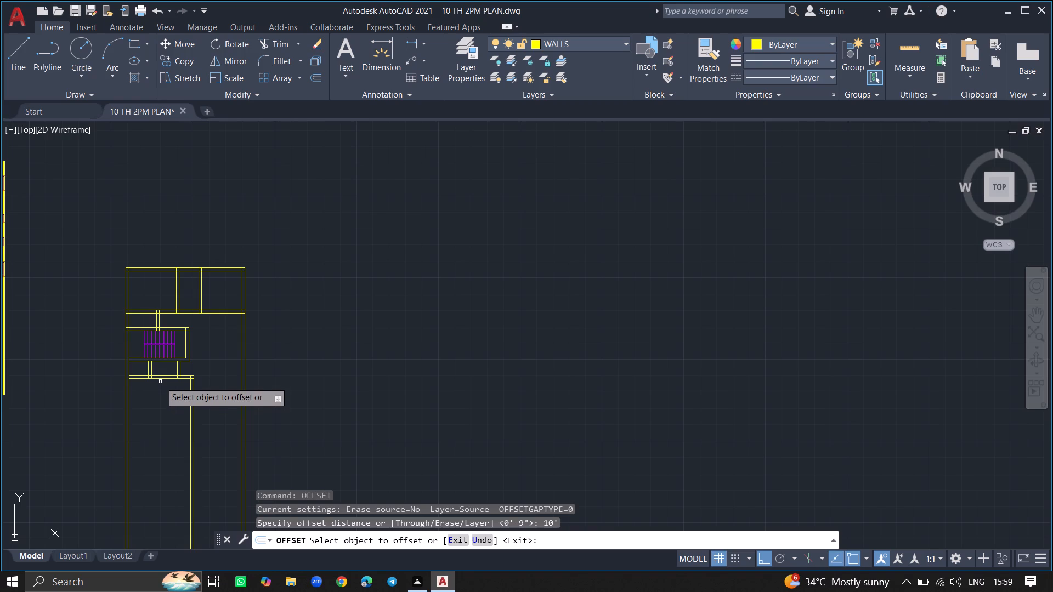
drag(160, 380, 160, 406)
click(160, 406)
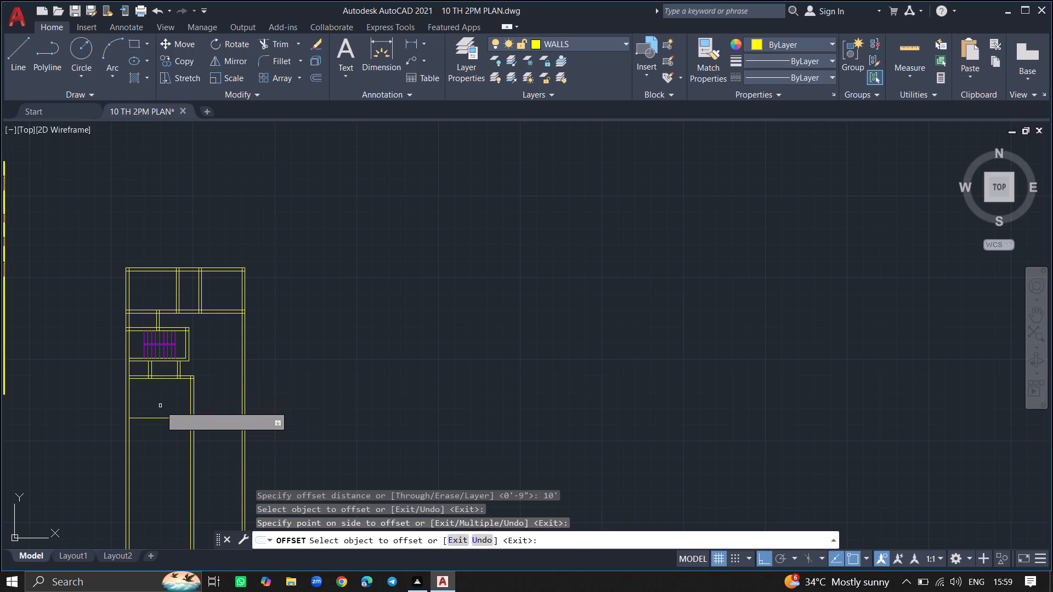
ctrl+scroll(158, 425, up, 6)
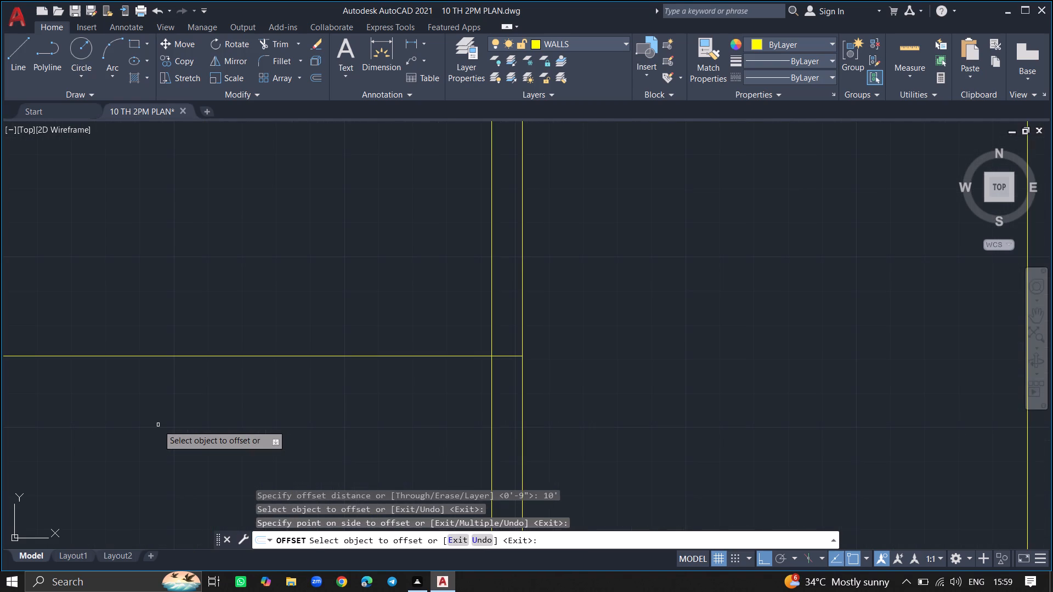
key(Return)
Offset the new horizontal line 9" to the south to form the wall thickness.
text(OFFSET)
key(Return)
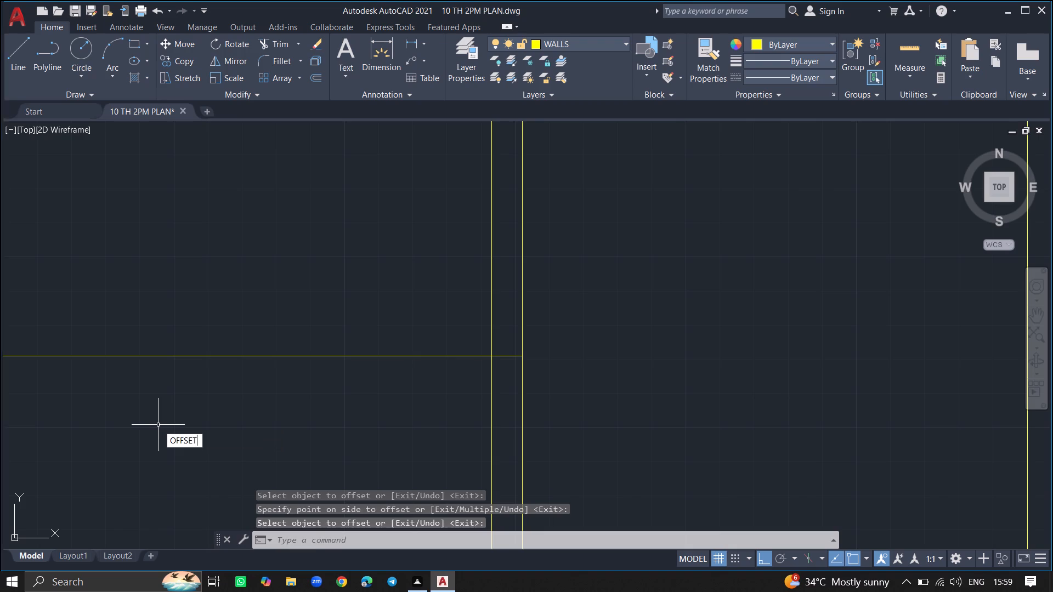
key(9)
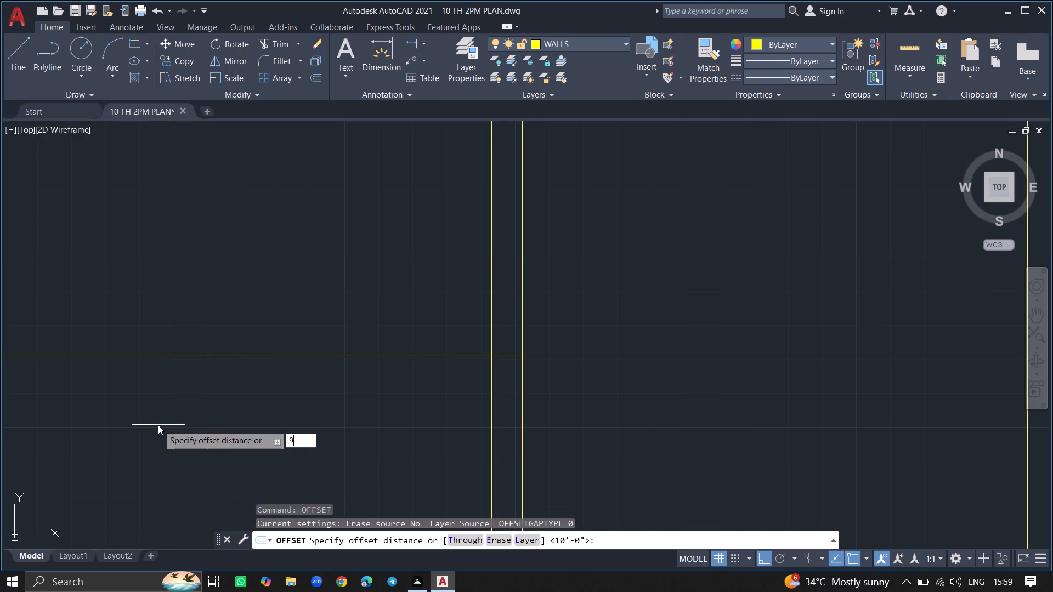
key(shift+quotedbl)
key(Return)
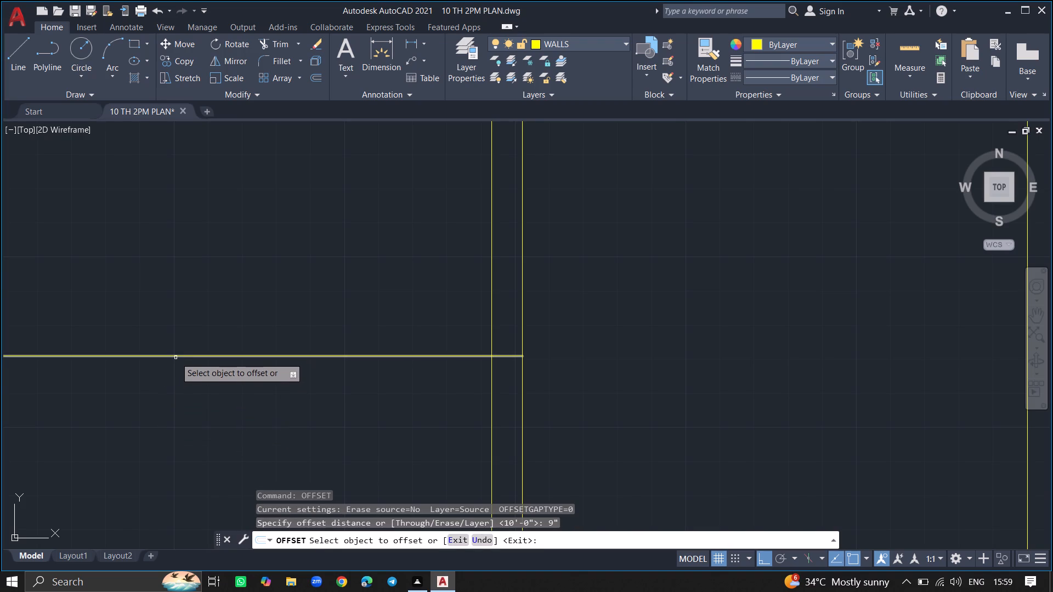
drag(175, 357, 175, 395)
click(175, 395)
key(Return)
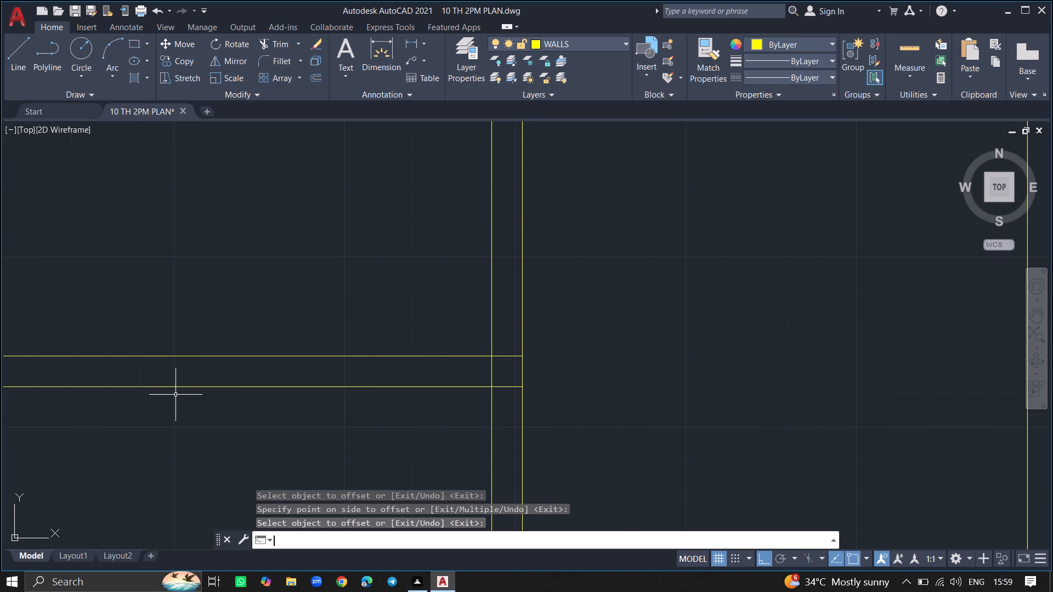
Trim both lines of the room's east wall south of the new horizontal wall.
text(TRIM)
key(Return)
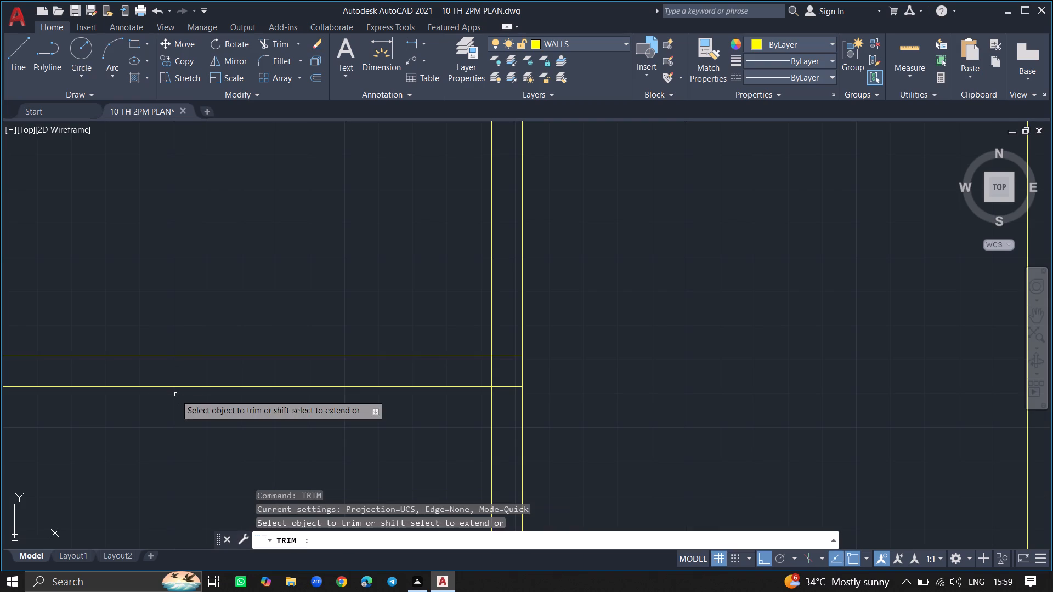
click(491, 450)
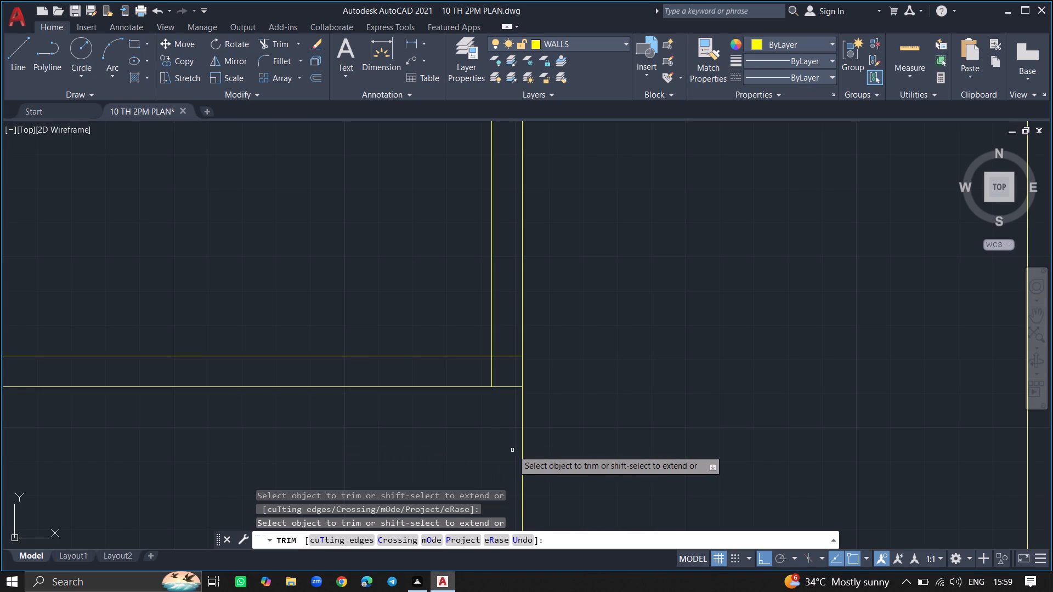
click(522, 450)
key(Return)
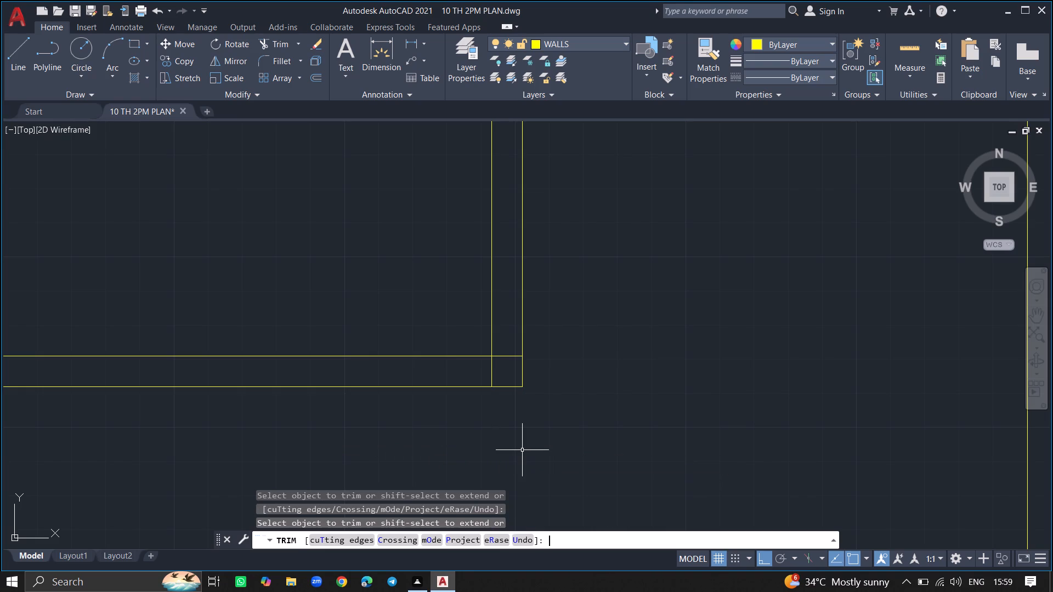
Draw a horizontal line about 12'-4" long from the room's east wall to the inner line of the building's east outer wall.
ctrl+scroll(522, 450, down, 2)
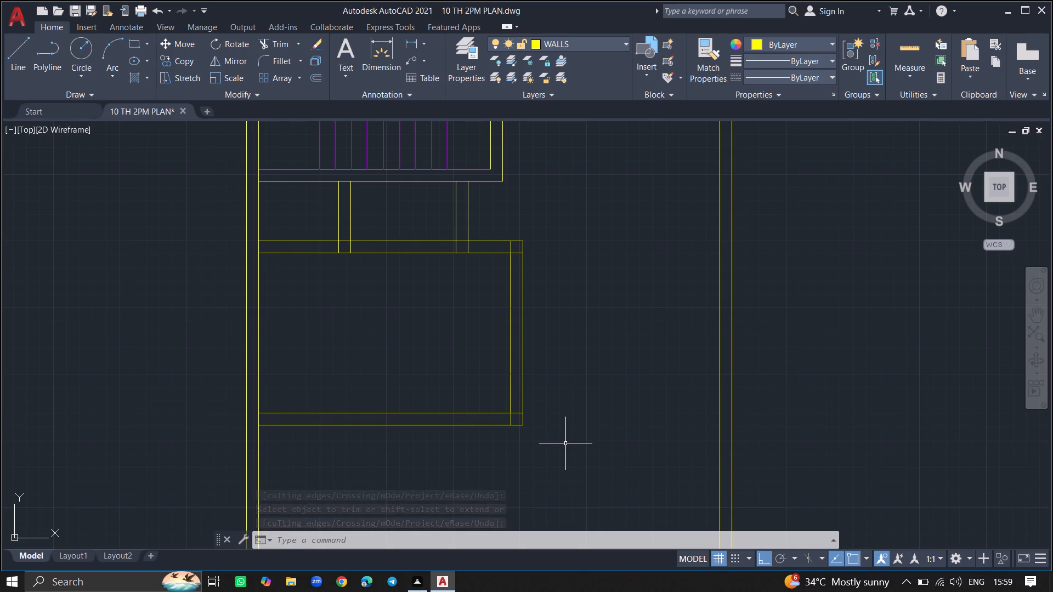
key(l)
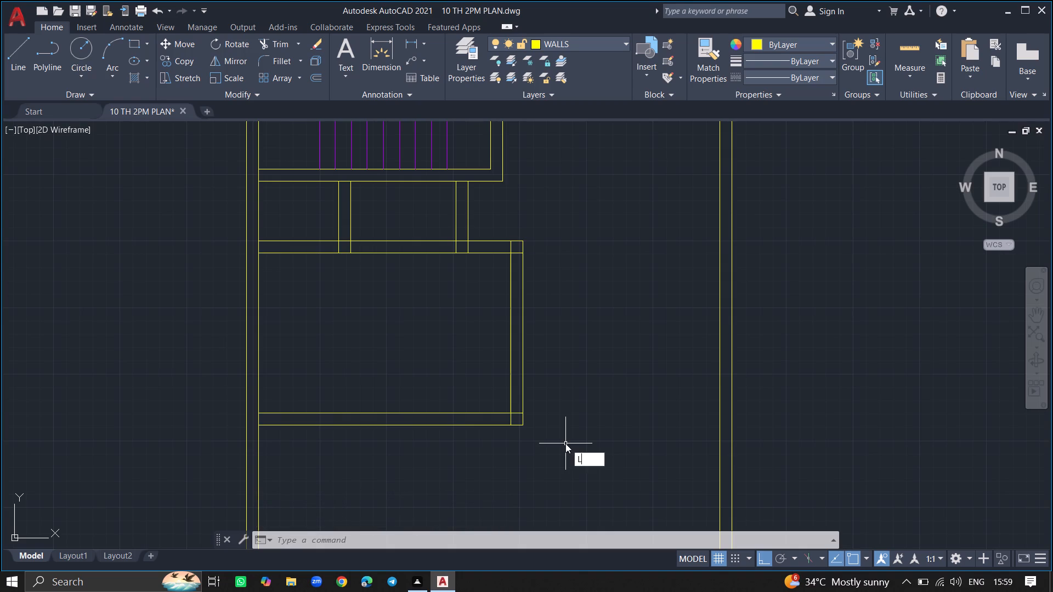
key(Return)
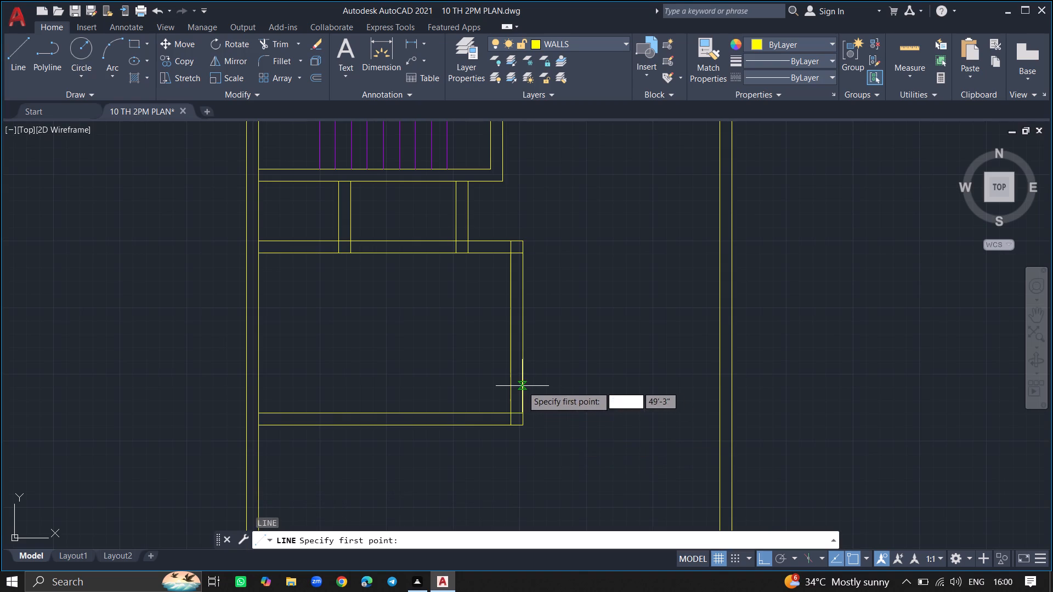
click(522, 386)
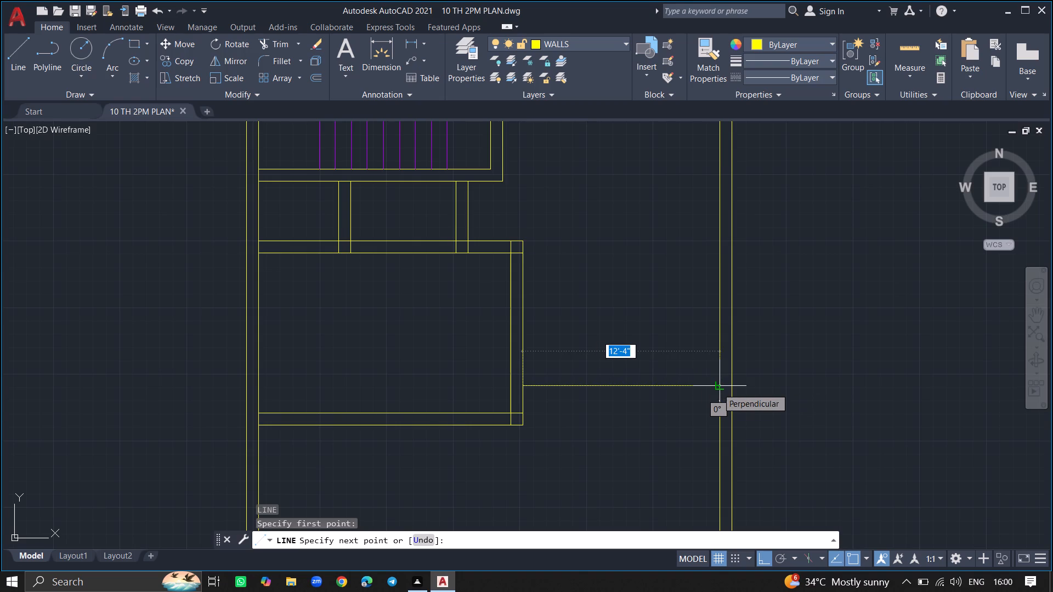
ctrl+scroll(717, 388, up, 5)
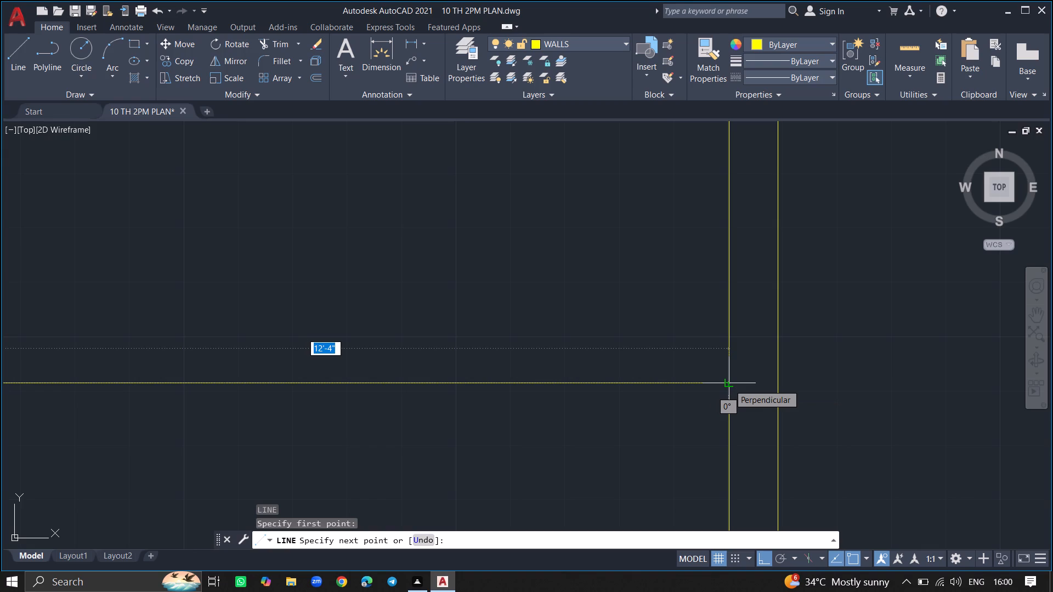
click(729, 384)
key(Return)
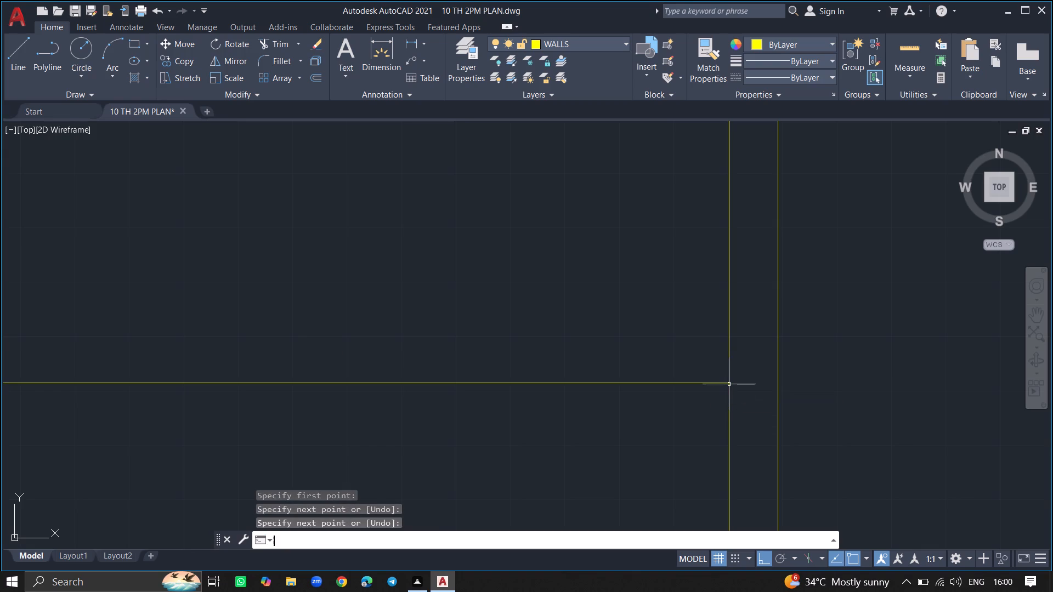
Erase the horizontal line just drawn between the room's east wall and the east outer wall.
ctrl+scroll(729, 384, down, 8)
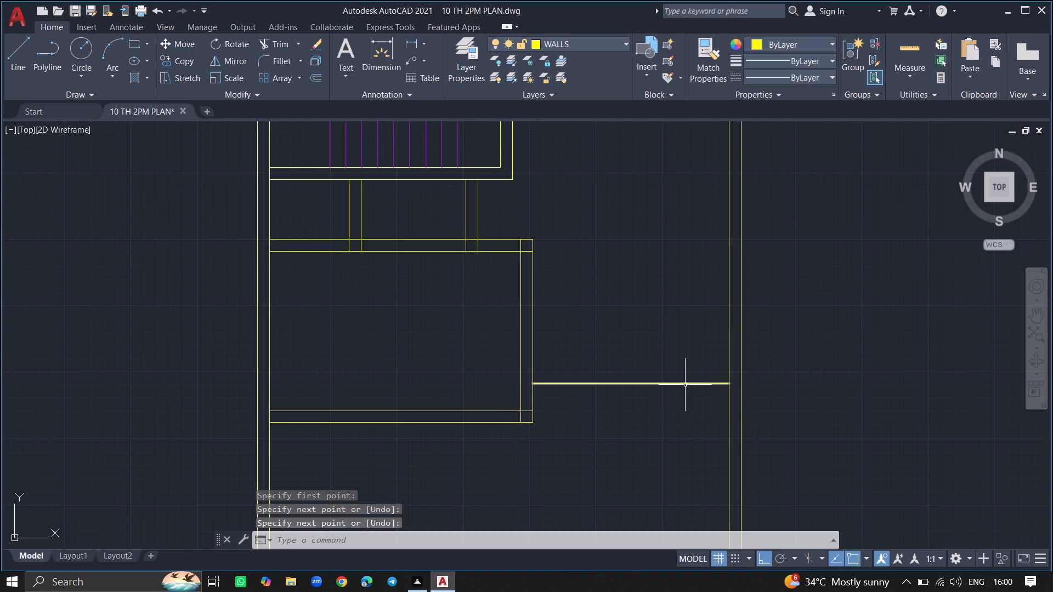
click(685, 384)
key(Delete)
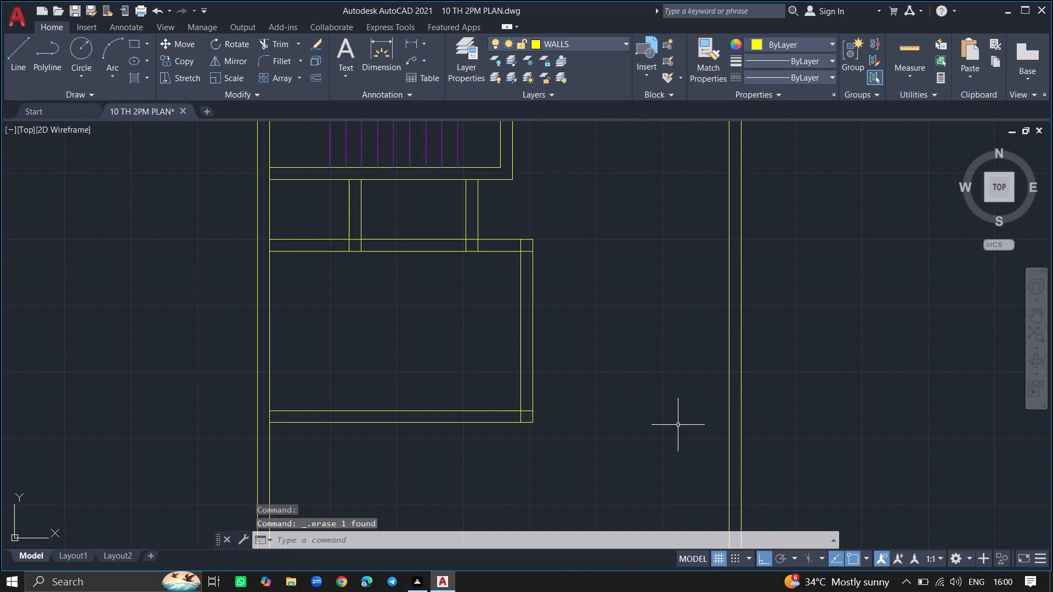
Extend both lines of the room's south wall east to the outer line of the building's east outer wall.
text(EX)
key(Return)
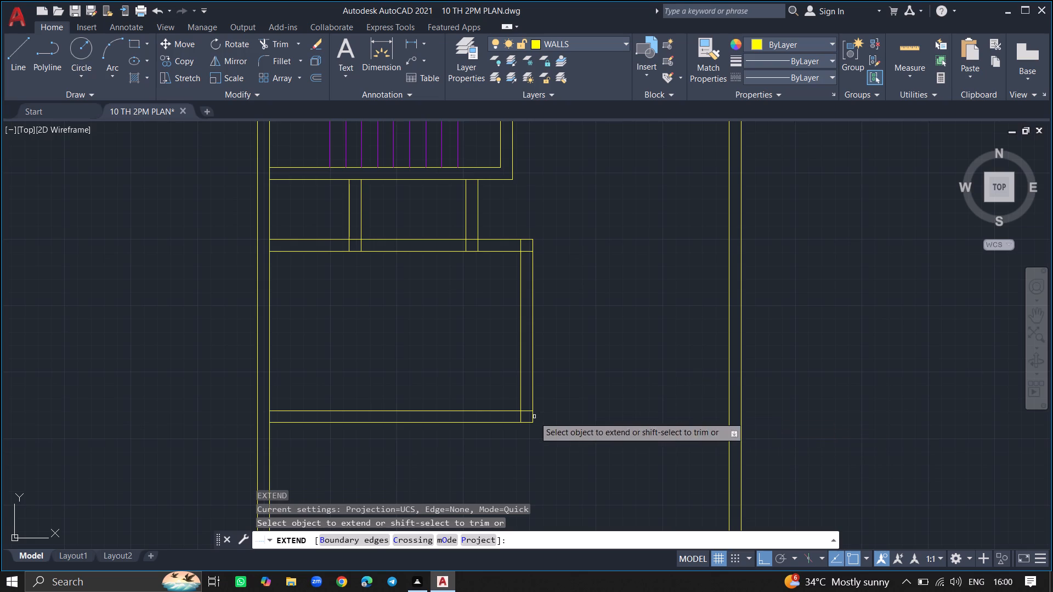
drag(531, 411, 530, 418)
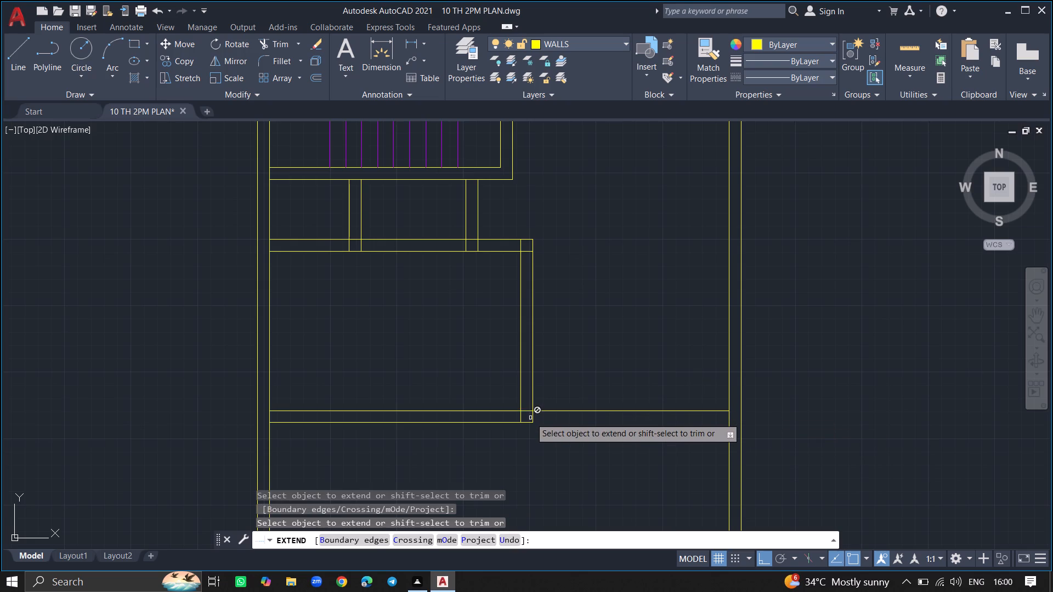
drag(530, 418, 529, 423)
drag(529, 423, 546, 422)
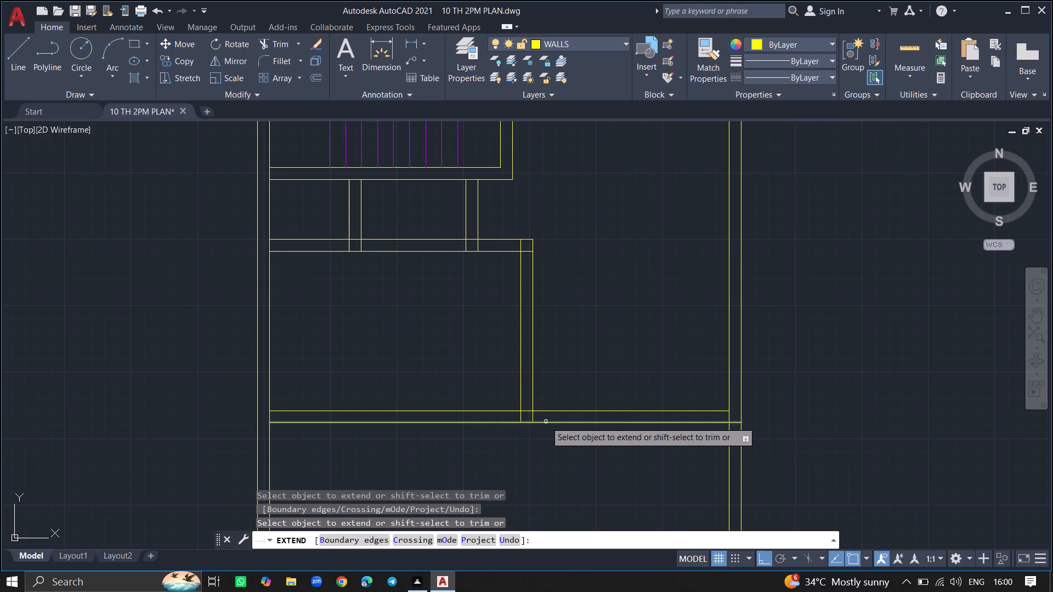
click(546, 422)
click(554, 411)
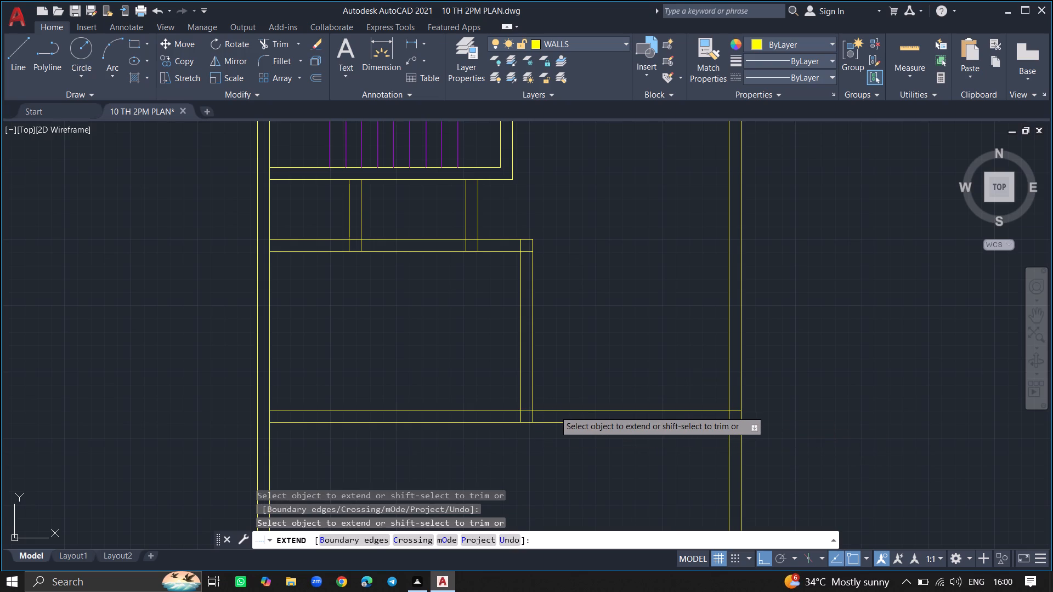
key(Return)
ctrl+scroll(576, 378, down, 2)
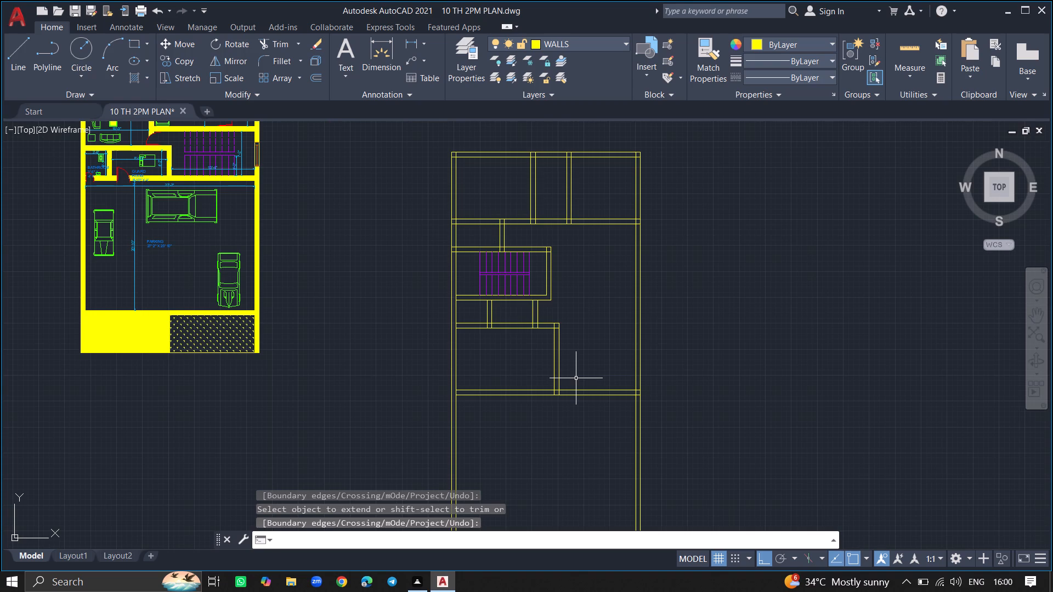
Extend both lines of the north wall of the room south of the staircase east to the building's outer east line.
ctrl+scroll(567, 320, up, 3)
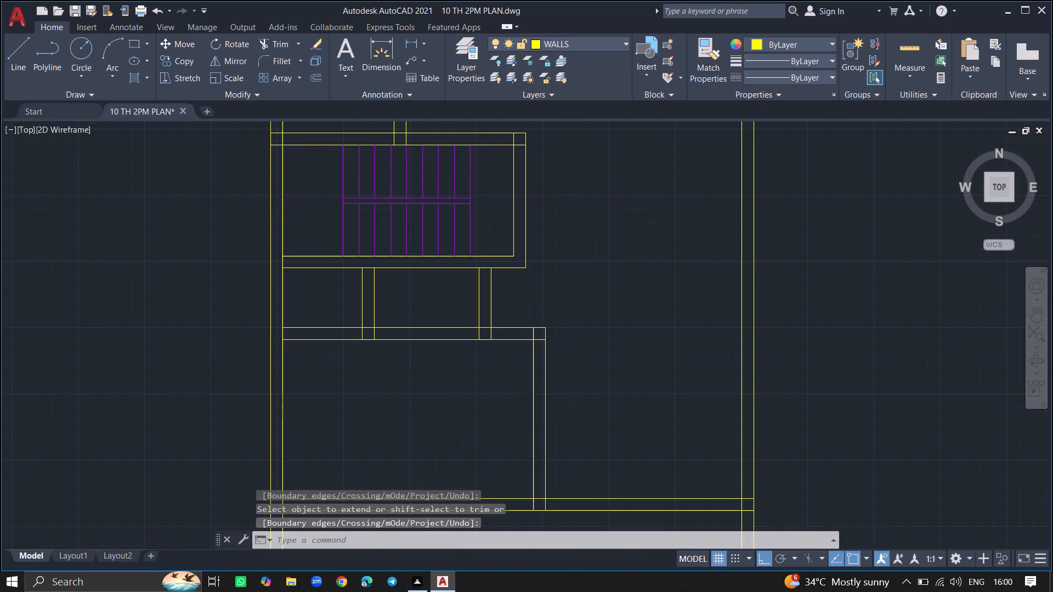
text(EX)
key(Return)
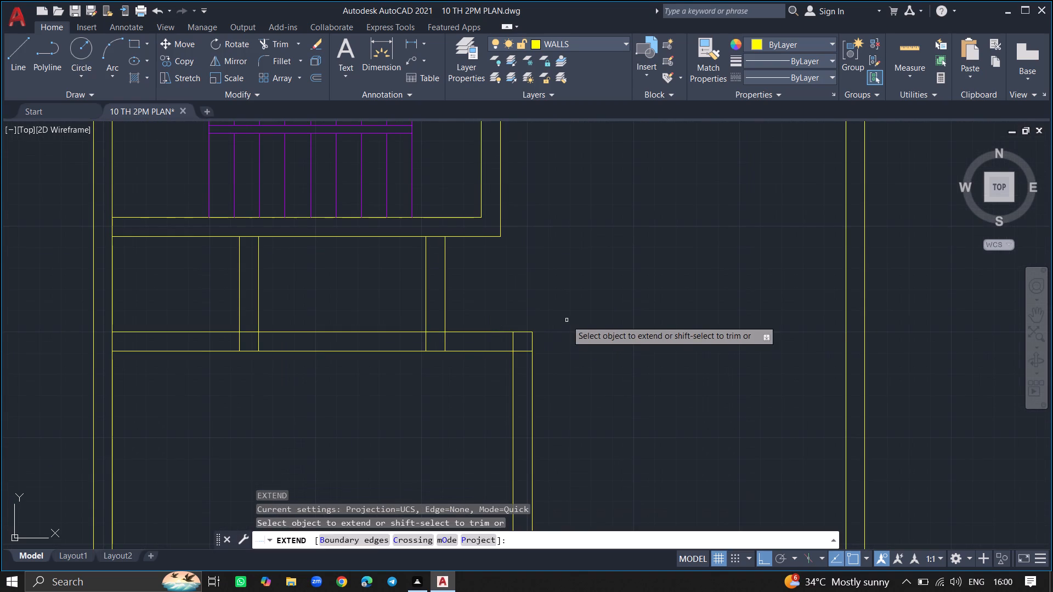
click(526, 333)
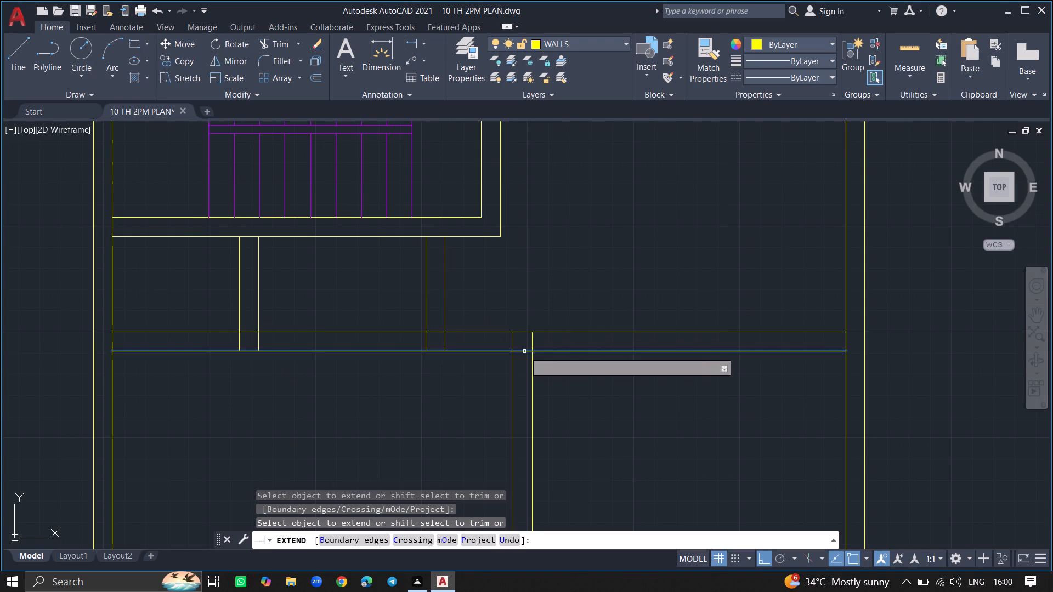
drag(524, 351, 530, 352)
click(530, 352)
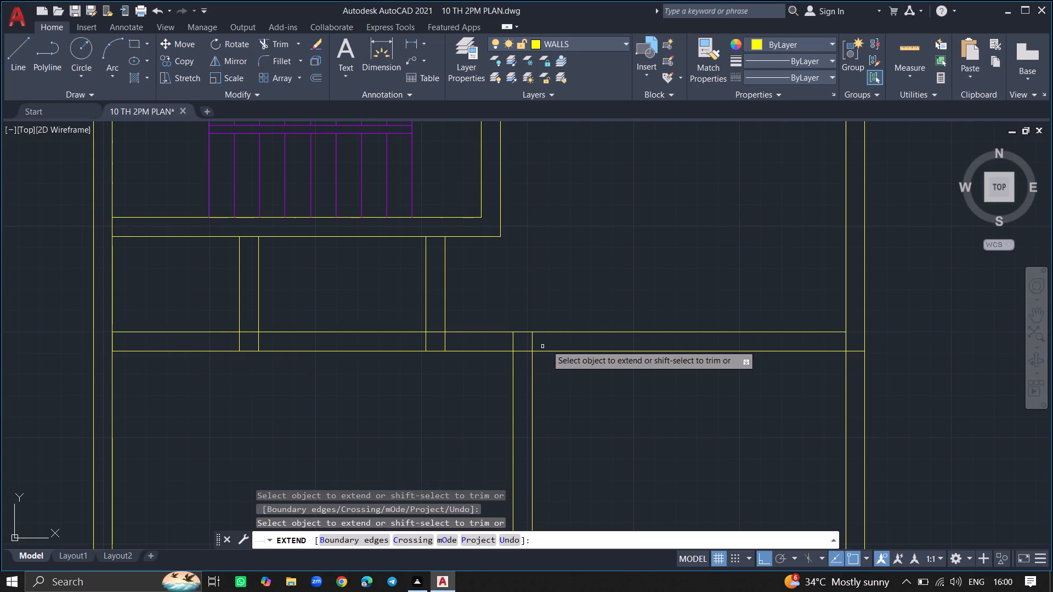
drag(562, 329, 567, 334)
click(567, 334)
click(599, 297)
key(Return)
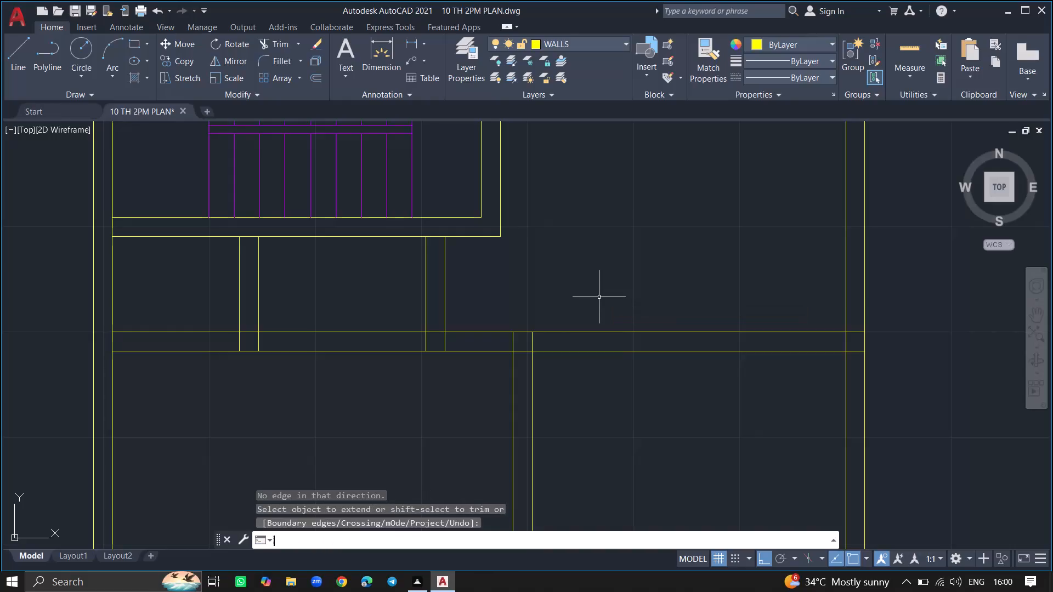
Extend both lines of the room's south wall west to the outer line of the building's west outer wall.
ctrl+scroll(599, 297, down, 4)
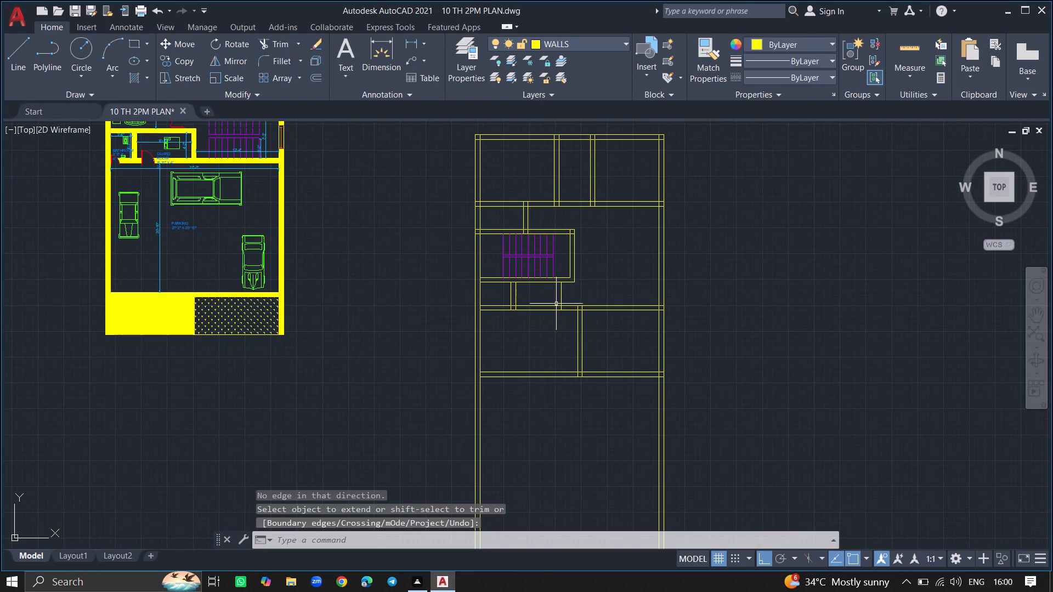
ctrl+scroll(489, 408, up, 4)
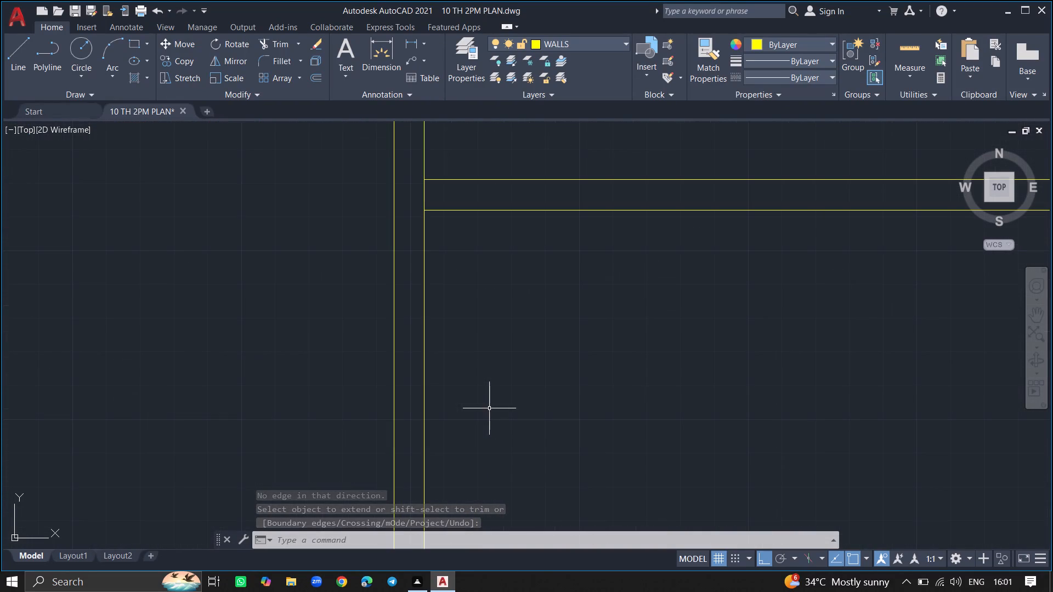
text(EX)
key(Return)
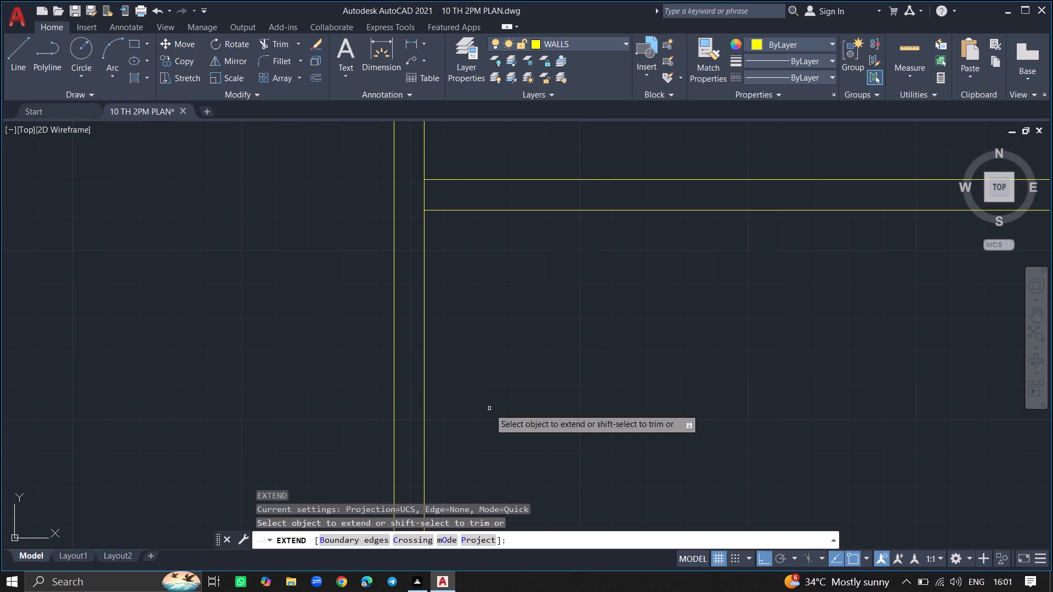
click(437, 210)
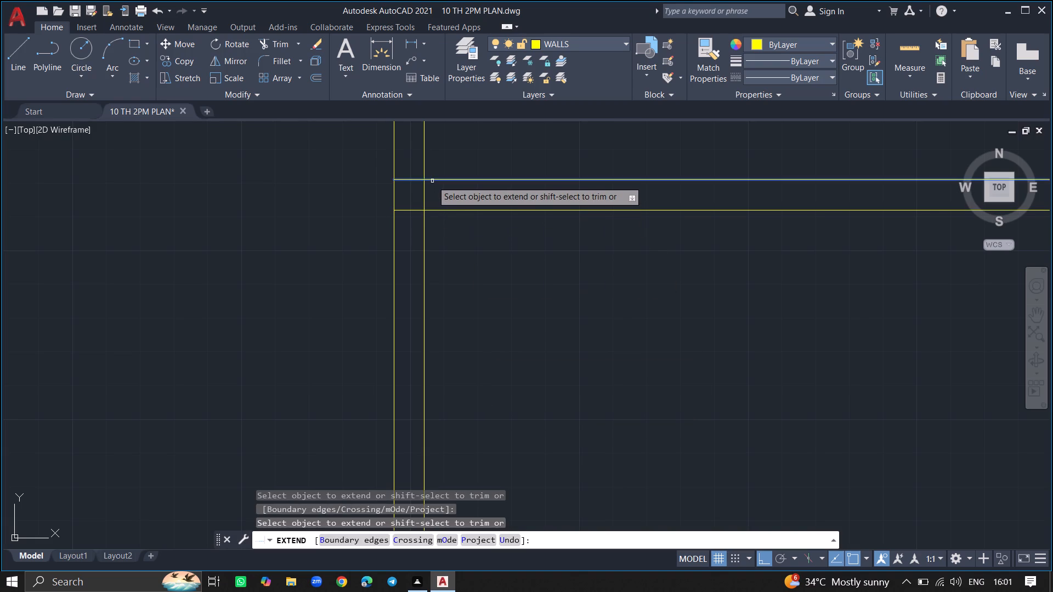
click(432, 181)
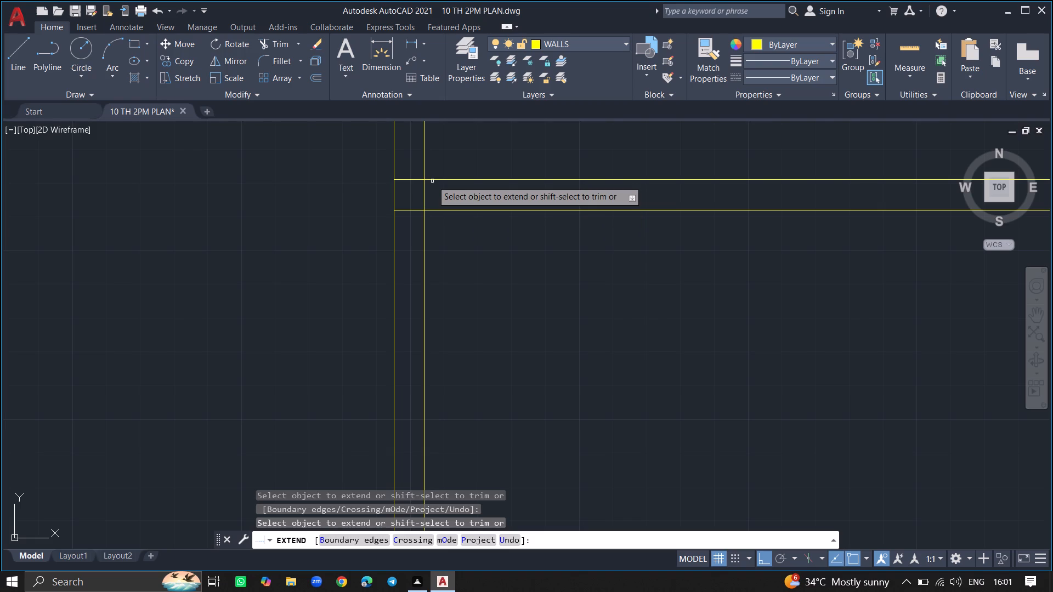
key(Return)
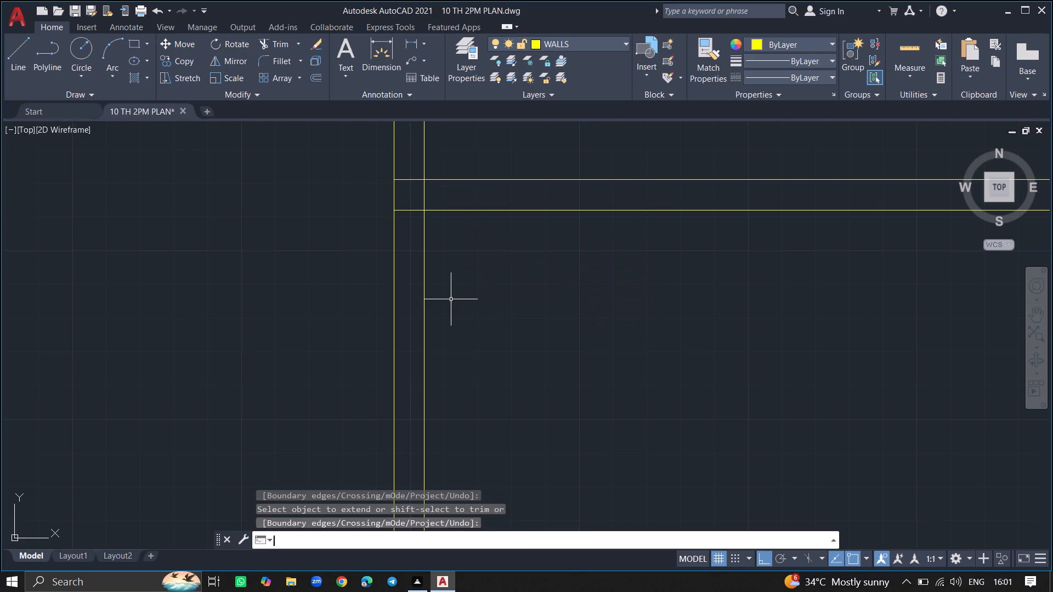
Trim both lines of the west and east outer walls where they run south past the south wall.
text(TR)
key(Return)
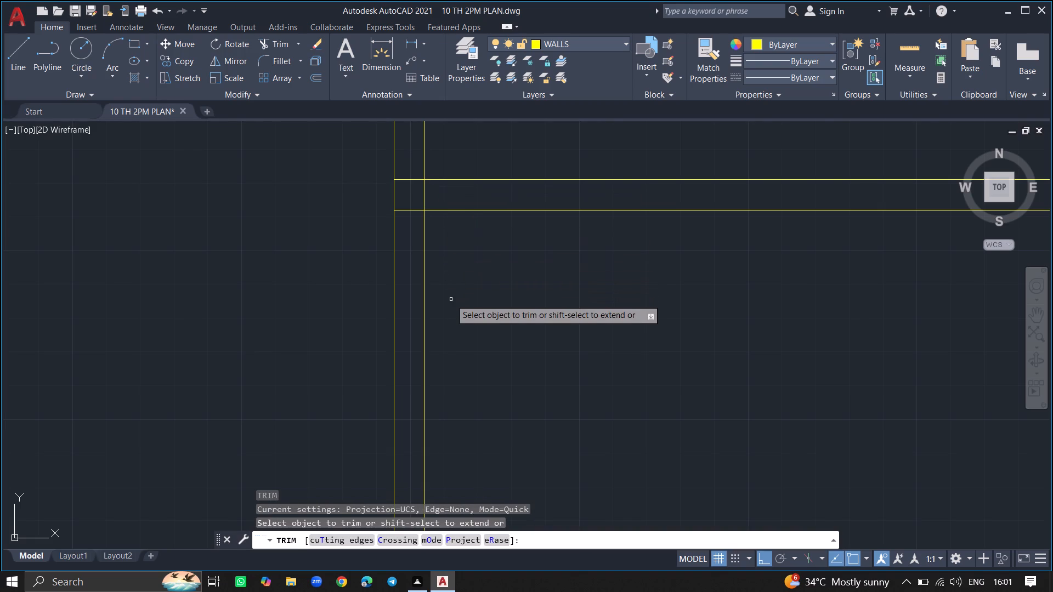
click(424, 300)
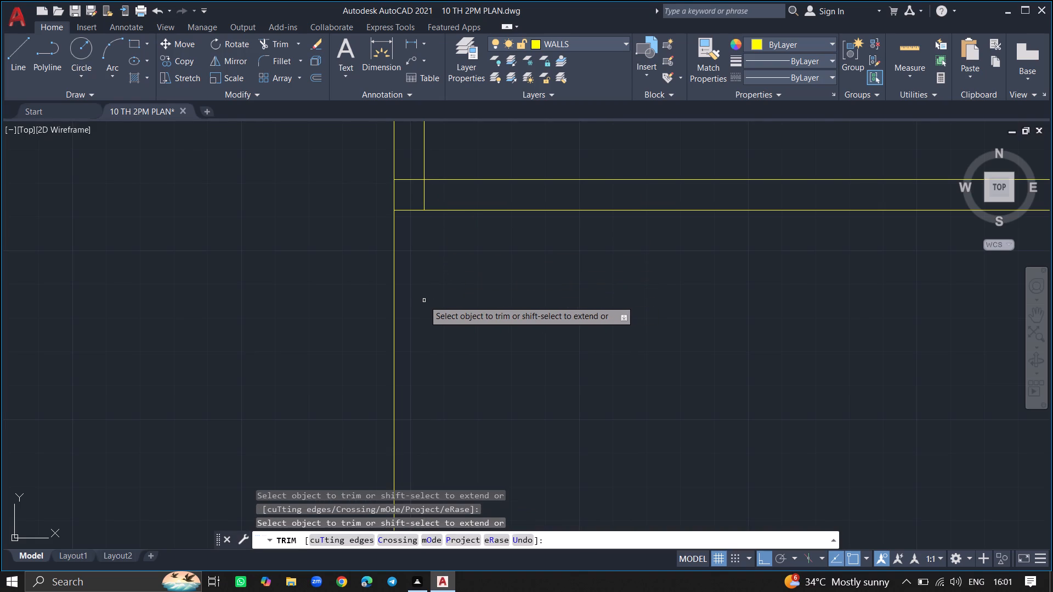
click(392, 310)
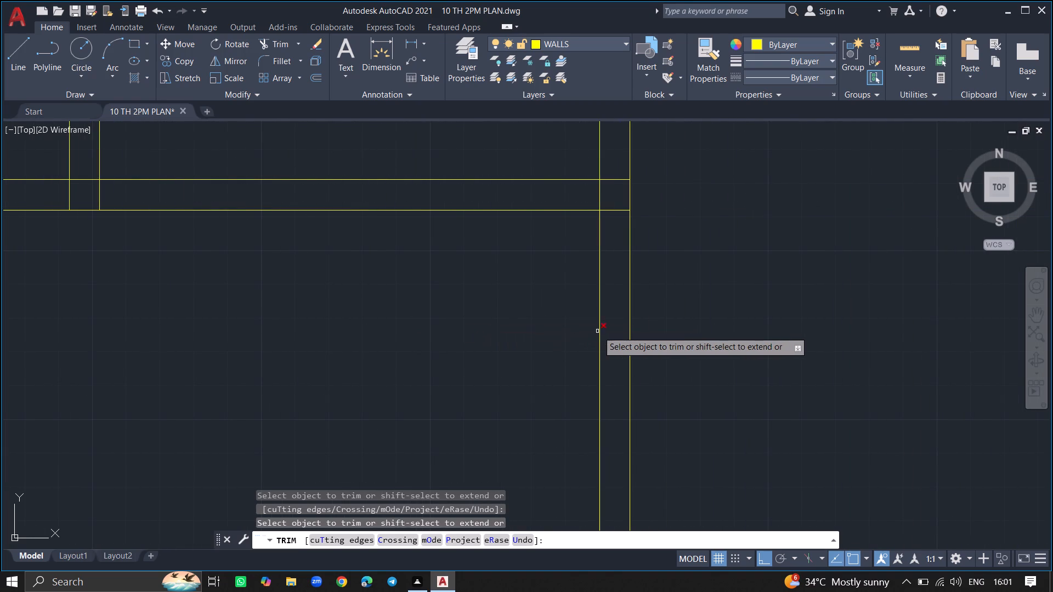
click(601, 331)
click(632, 327)
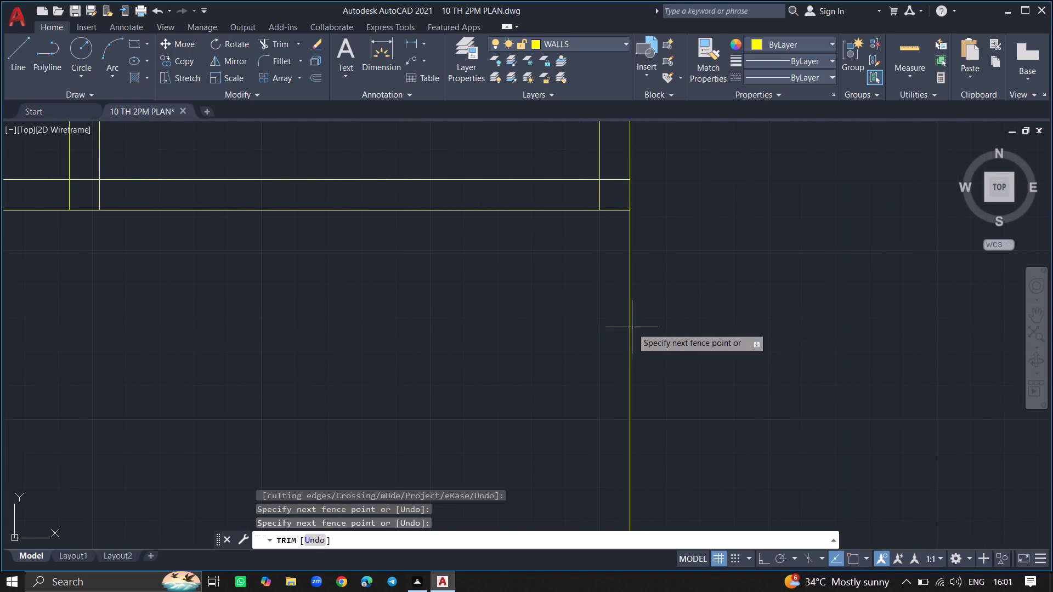
click(579, 330)
key(Return)
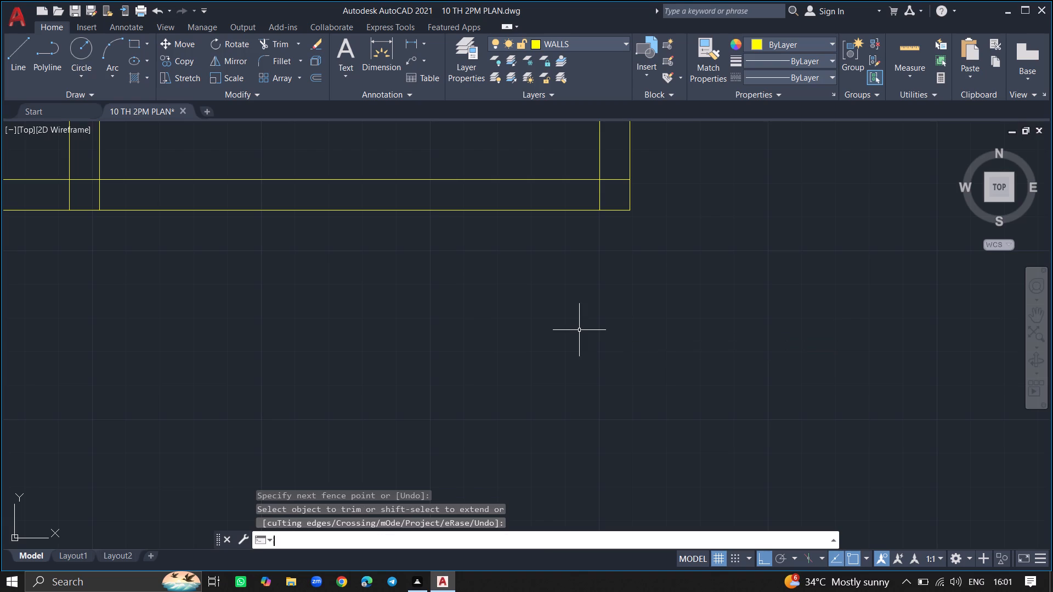
Make DOORS the current layer.
ctrl+scroll(579, 330, down, 5)
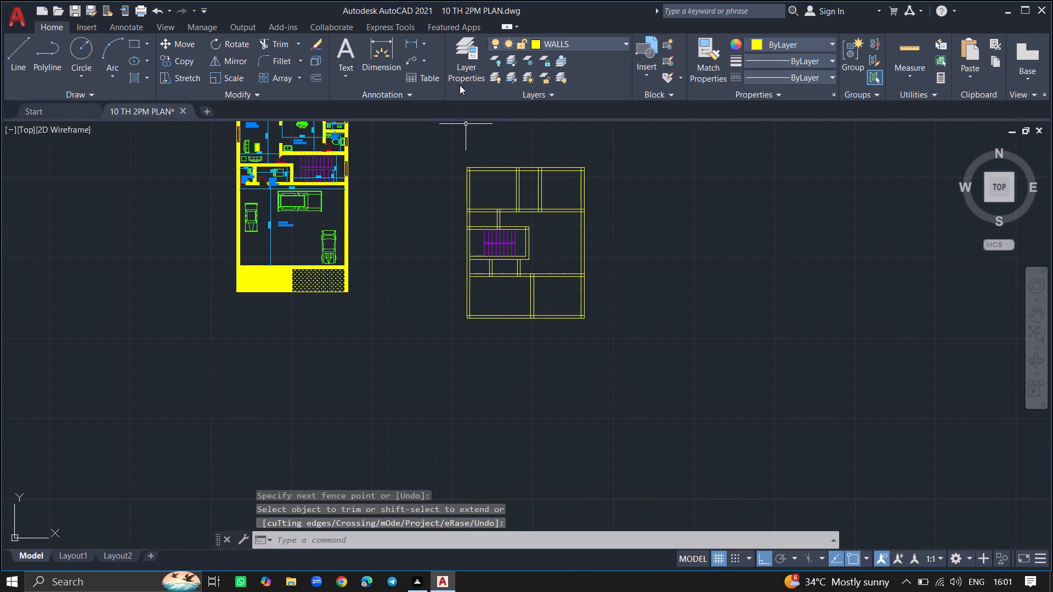
click(460, 69)
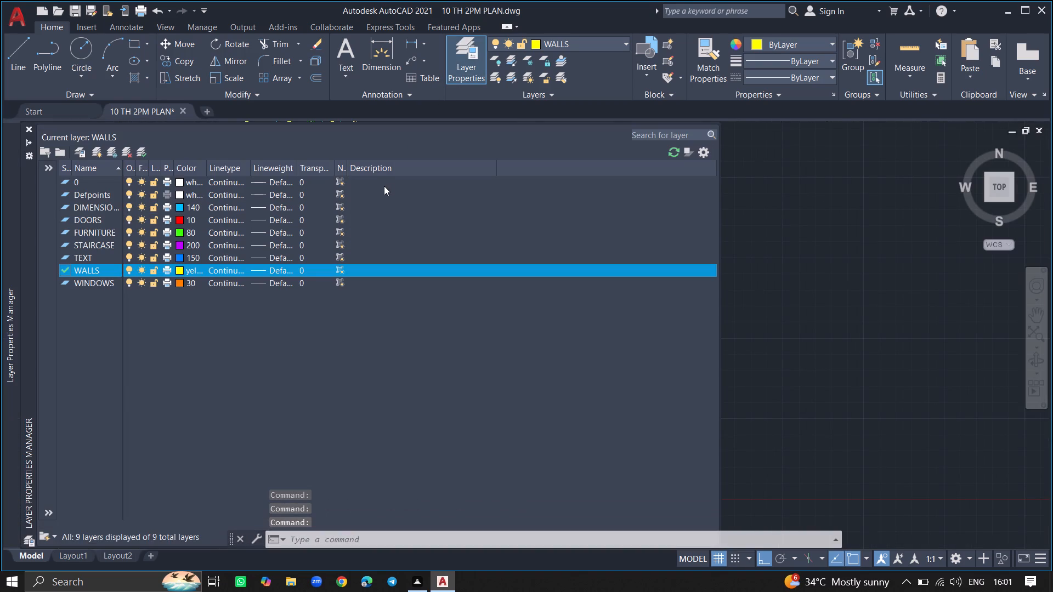
double_click(93, 221)
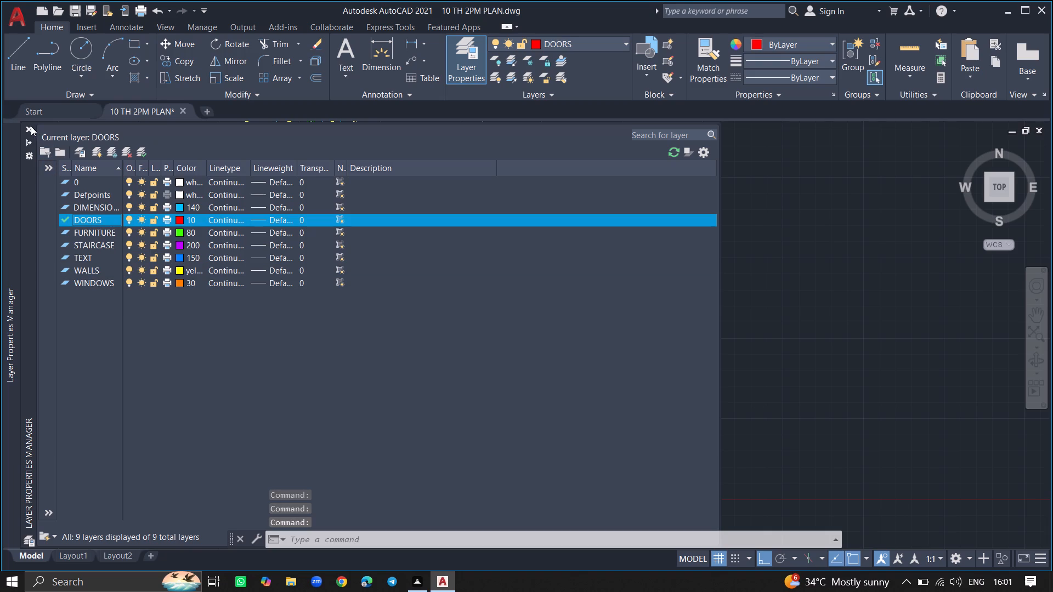
click(26, 126)
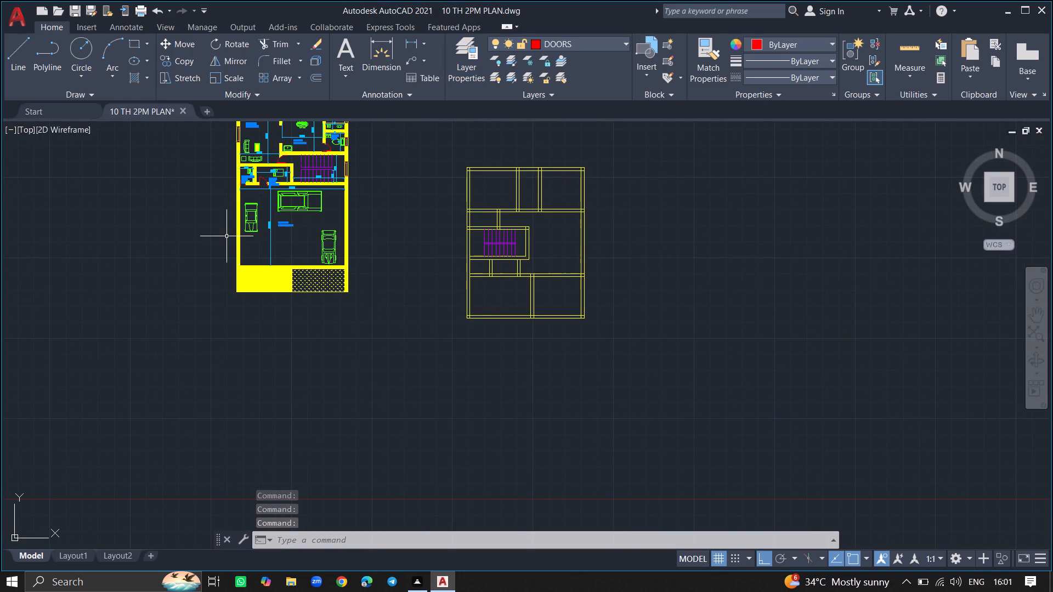
Insert the Door - Imperial block from the architectural tool palette into the empty space southeast of the new plan.
key(2)
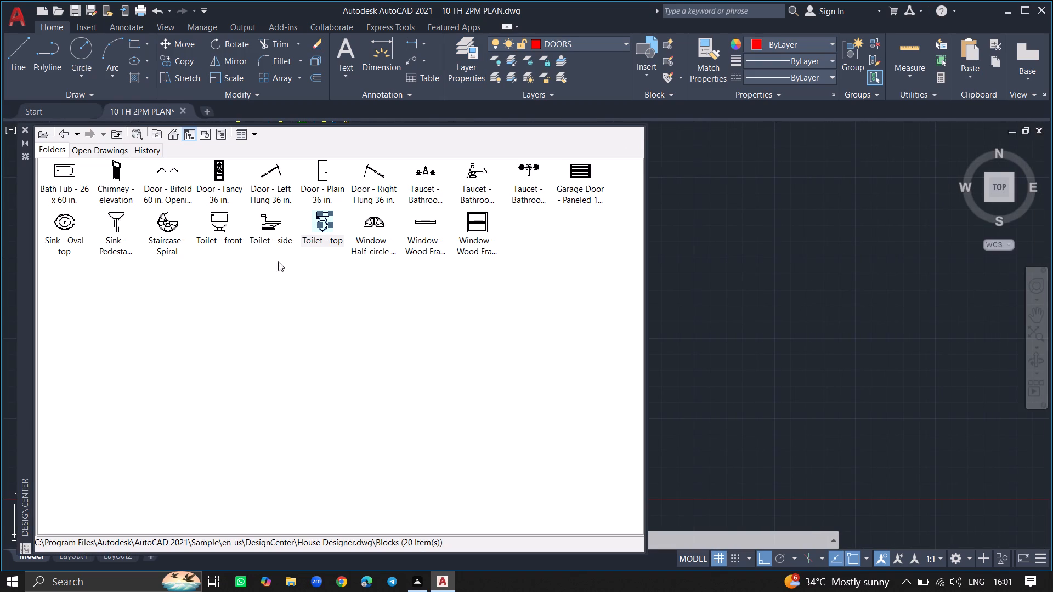
click(23, 130)
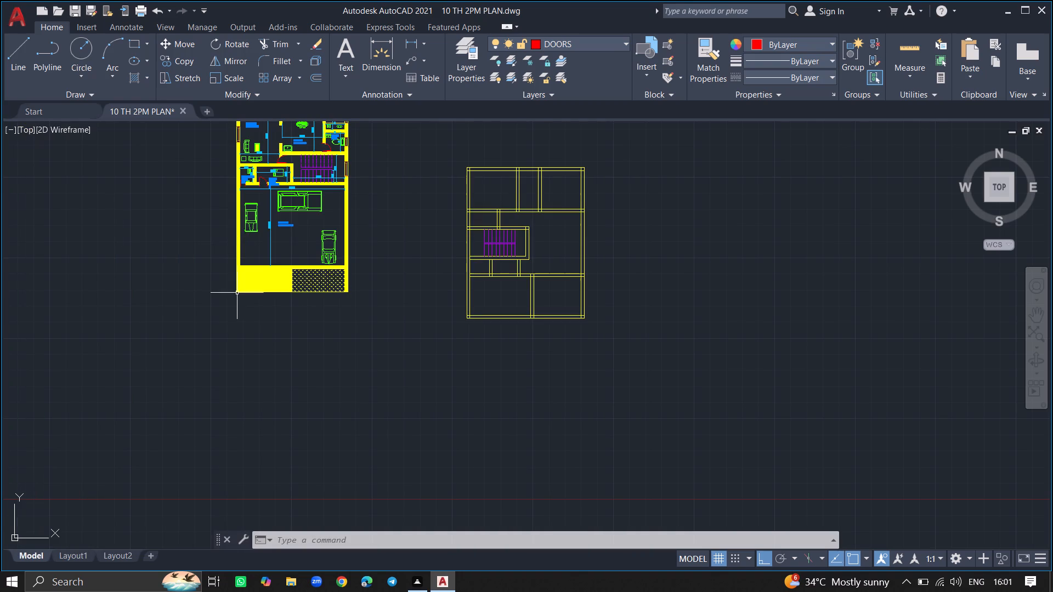
key(ctrl+3)
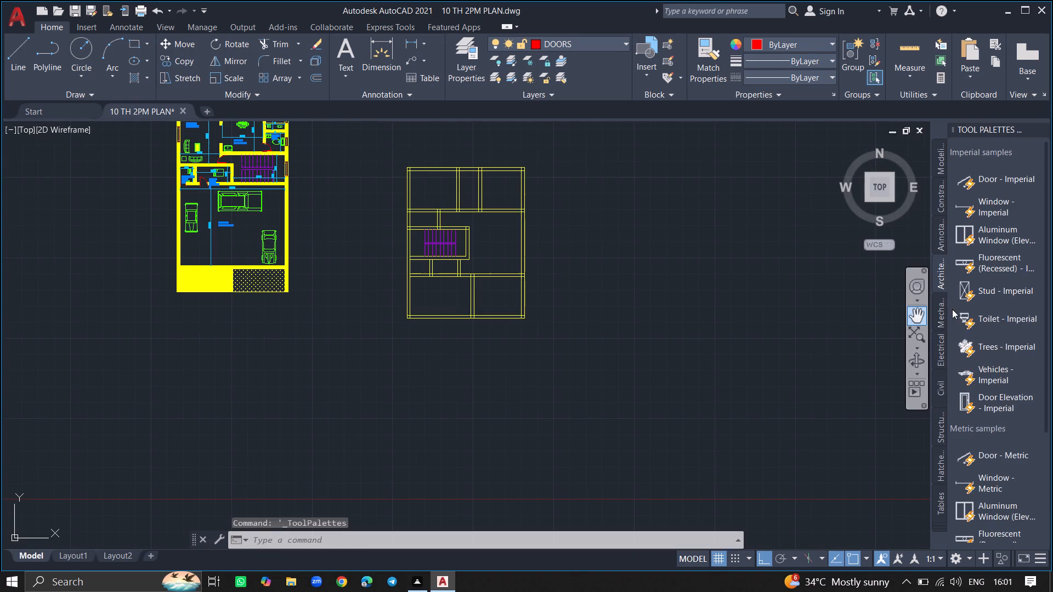
click(997, 181)
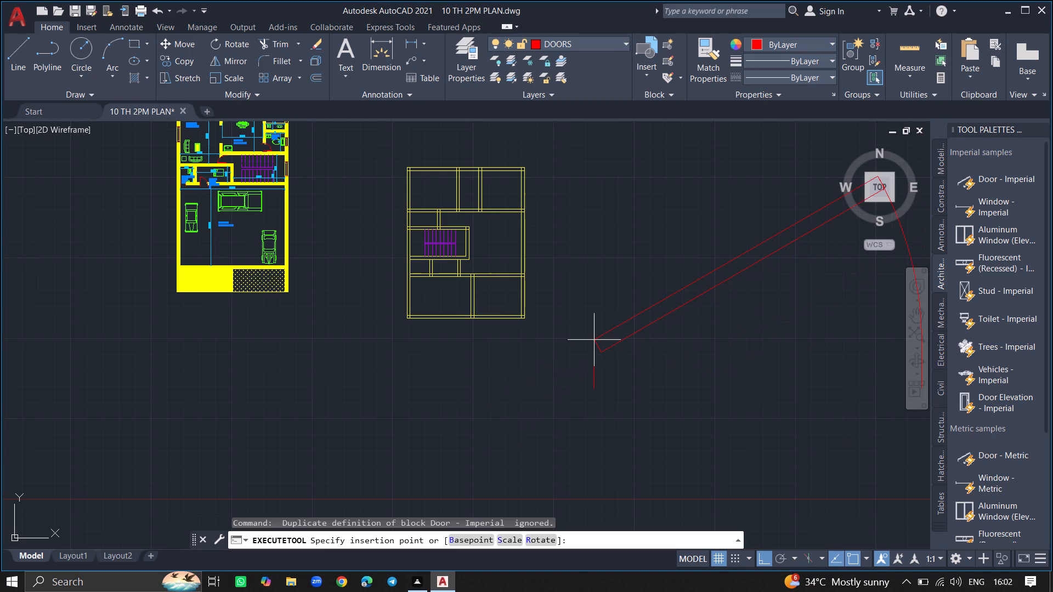
click(576, 357)
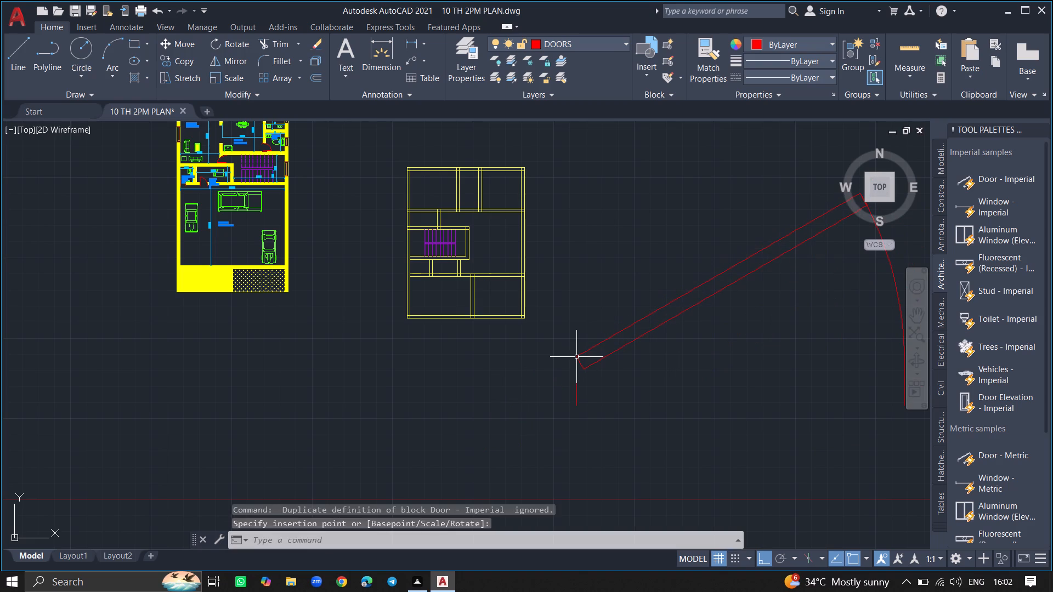
Set the inserted door block's opening angle to Open 90º.
click(576, 357)
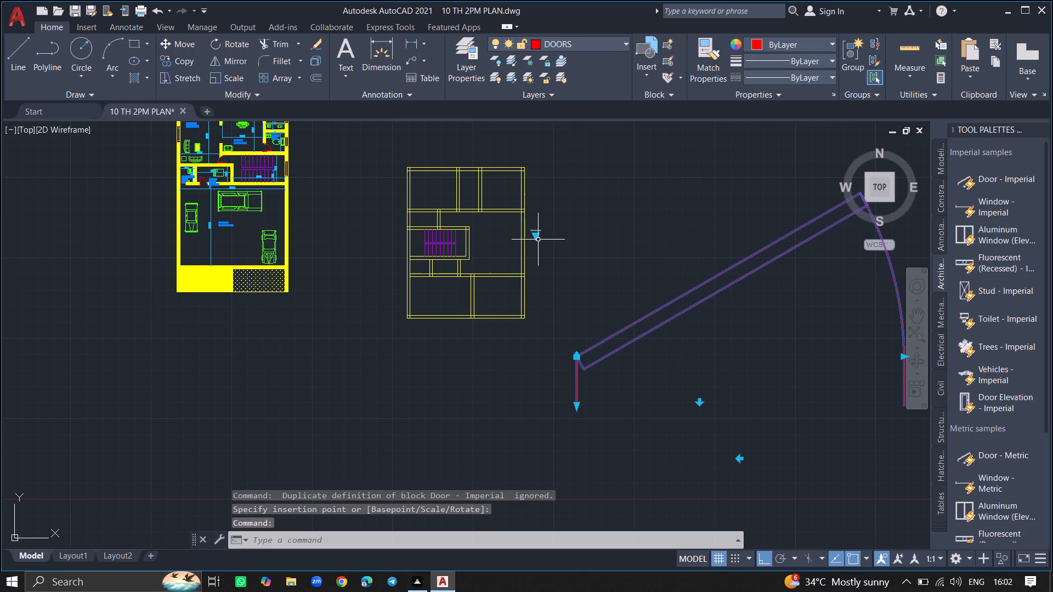
click(535, 234)
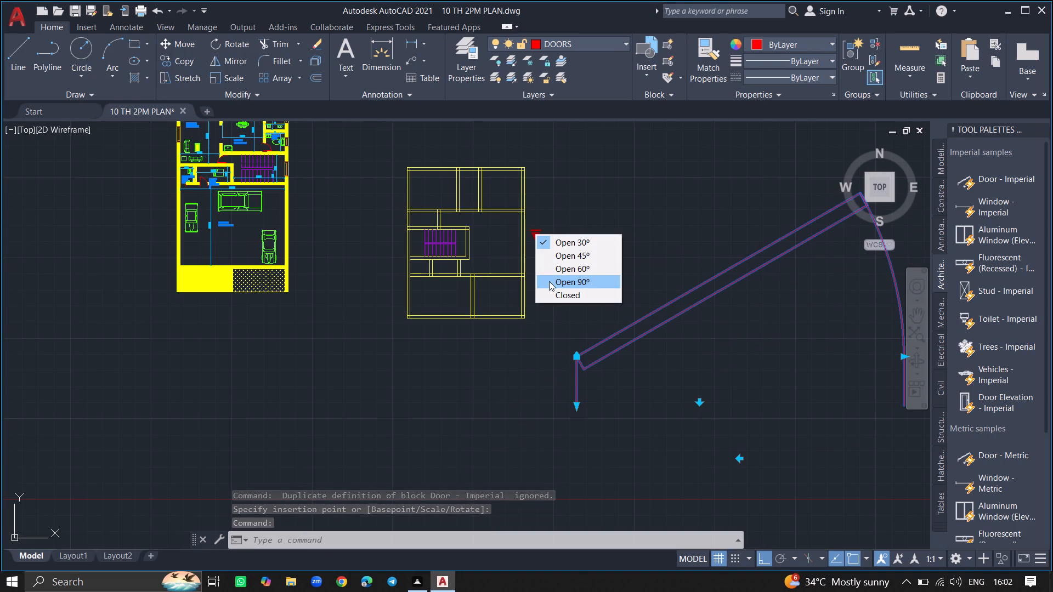
click(549, 281)
key(Escape)
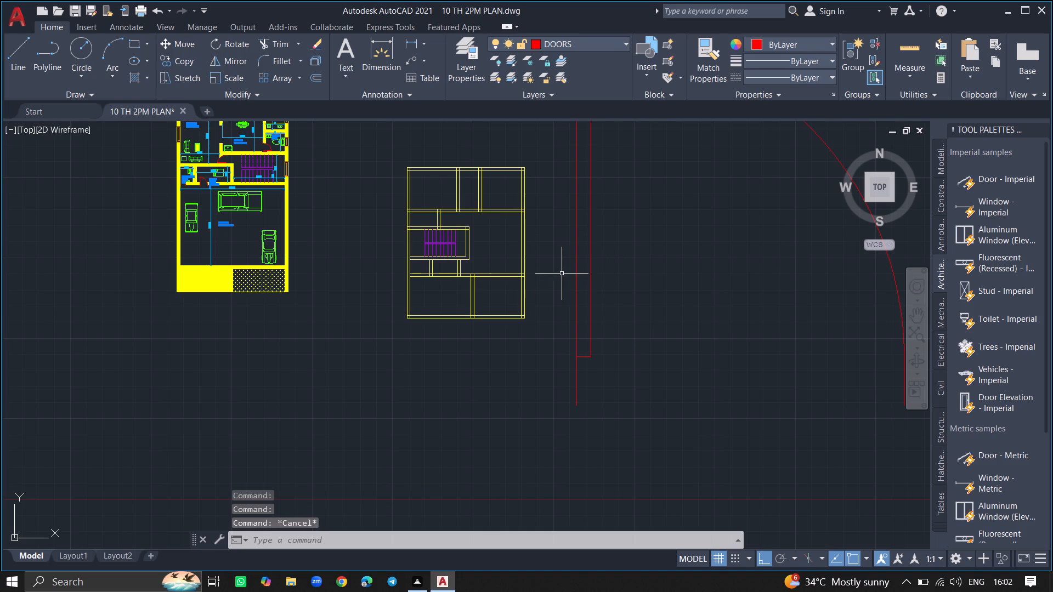
Scale the door block down freehand from the middle of its door leaf, bringing it to a size that suits the plan.
click(577, 272)
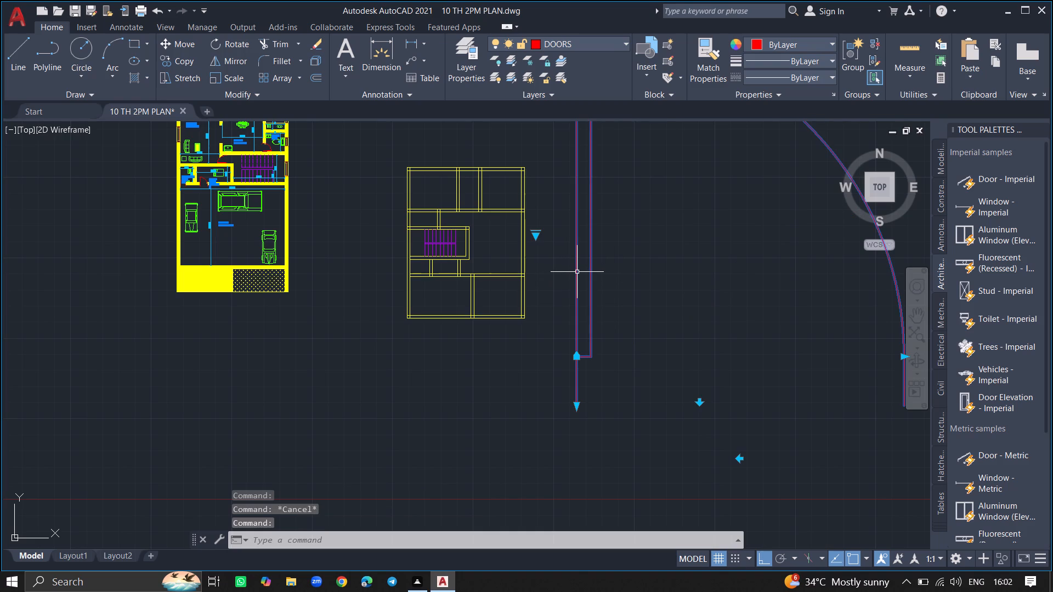
text(SC)
key(Return)
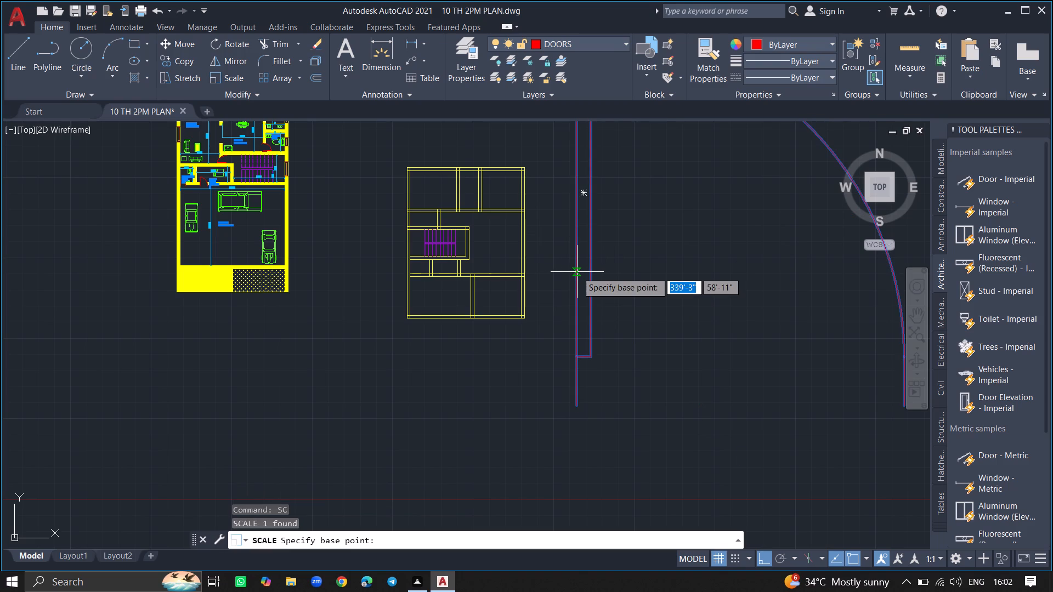
click(586, 193)
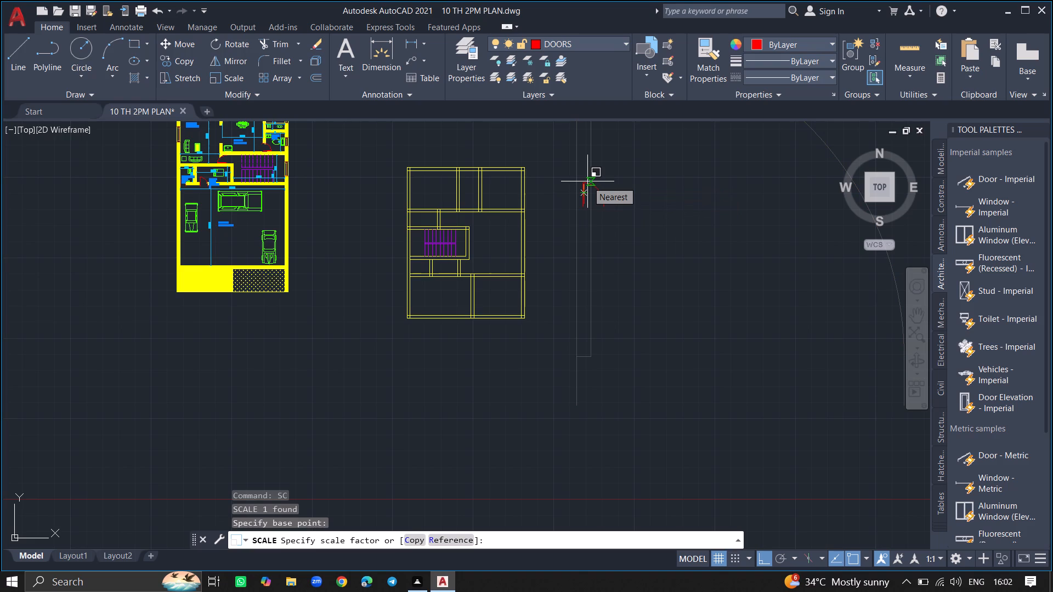
ctrl+scroll(587, 177, up, 3)
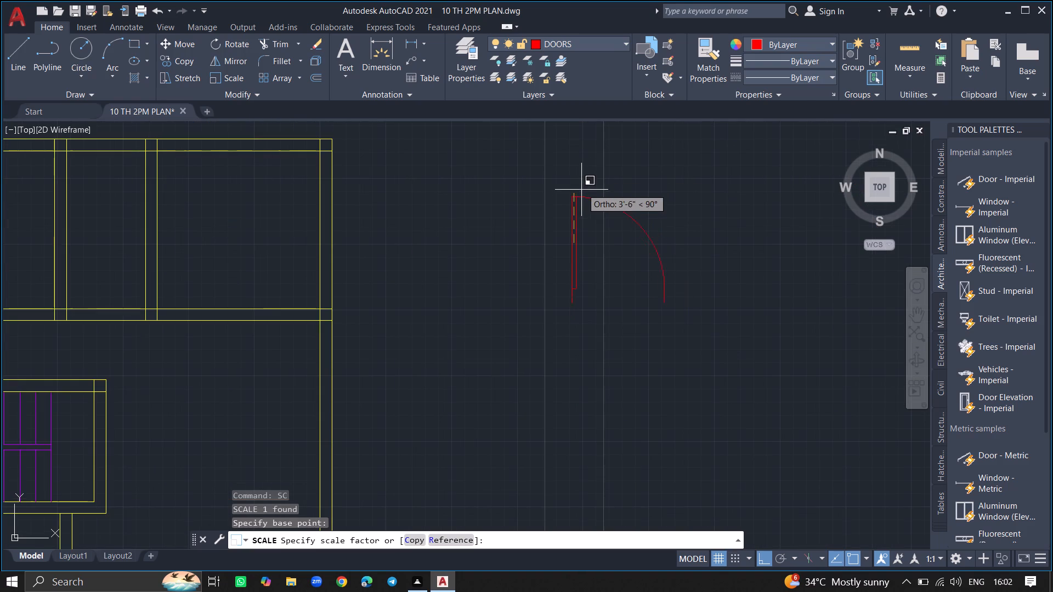
click(577, 221)
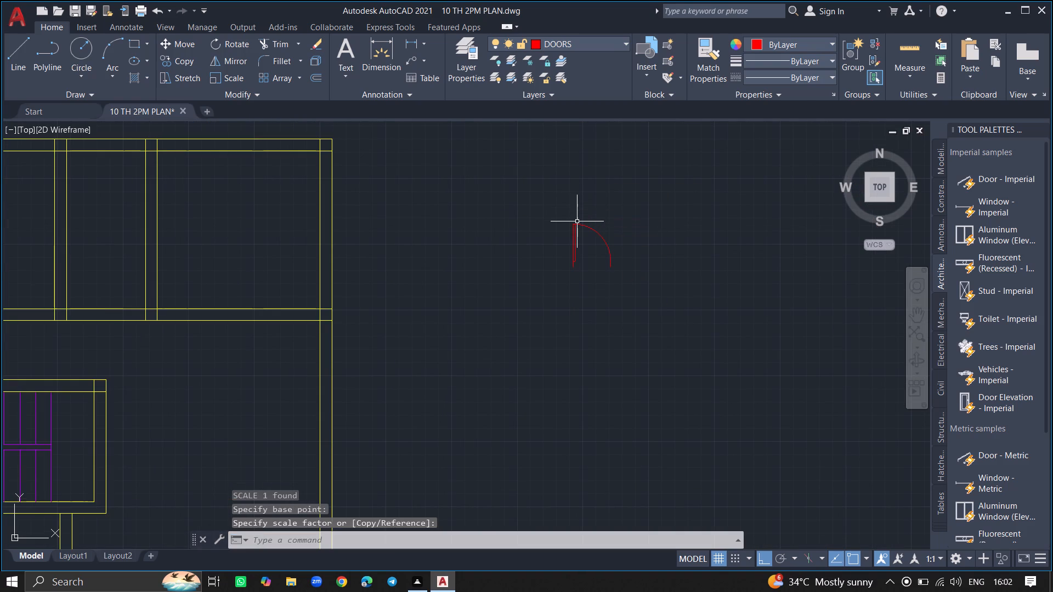
With ortho off, move the door block by the top of its leaf into the northeast room's southwest corner, across the south wall.
click(574, 224)
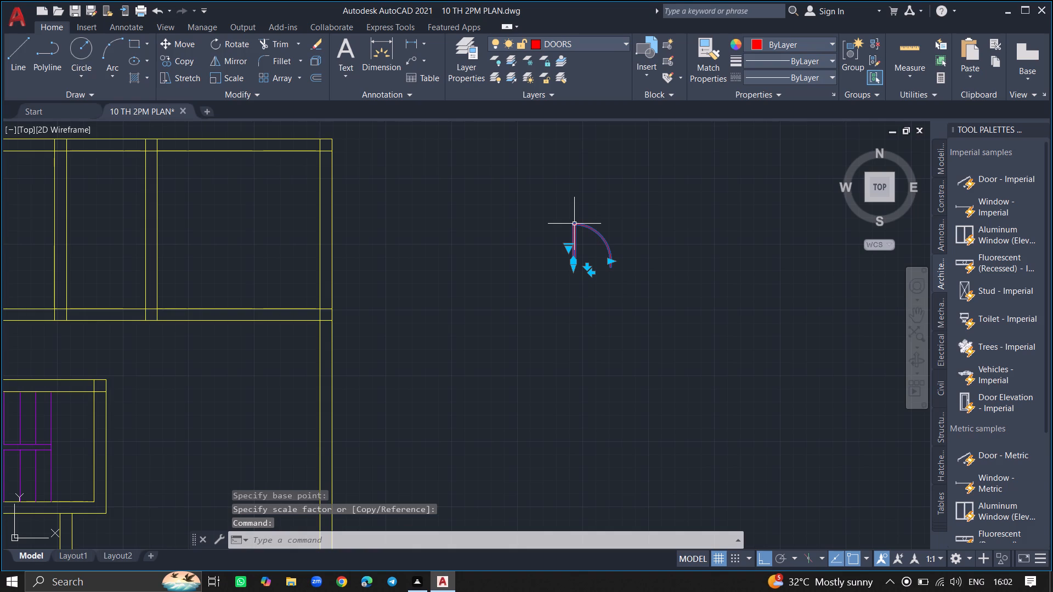
text(MO)
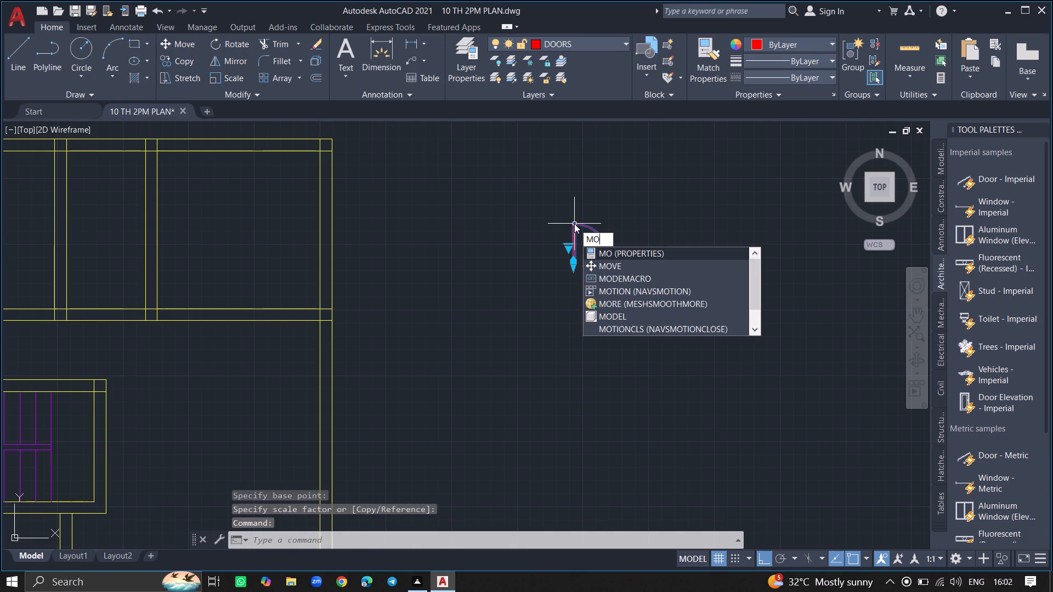
text(VE)
key(Return)
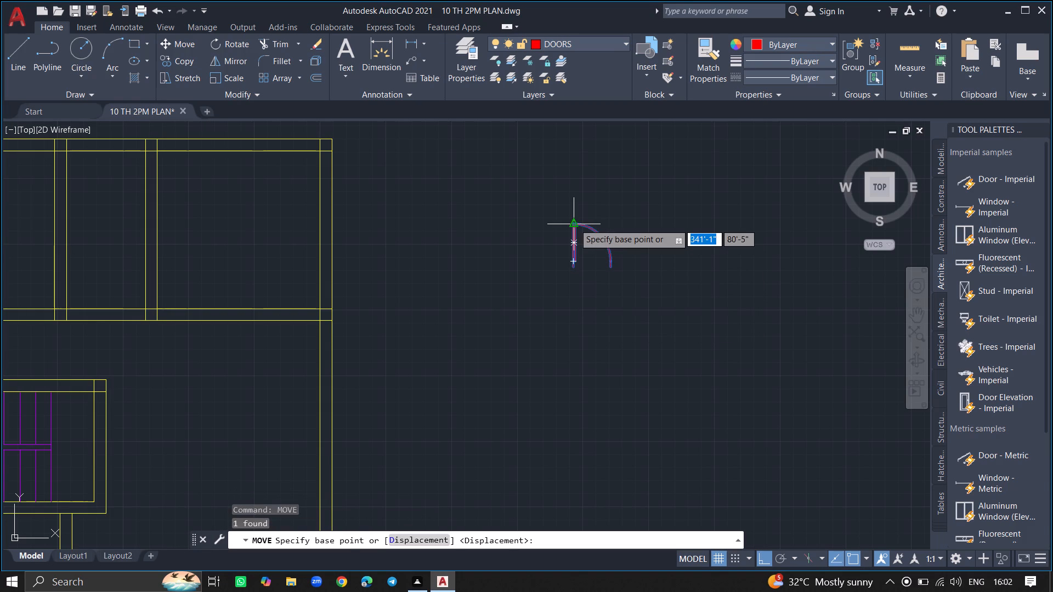
click(574, 224)
key(F8)
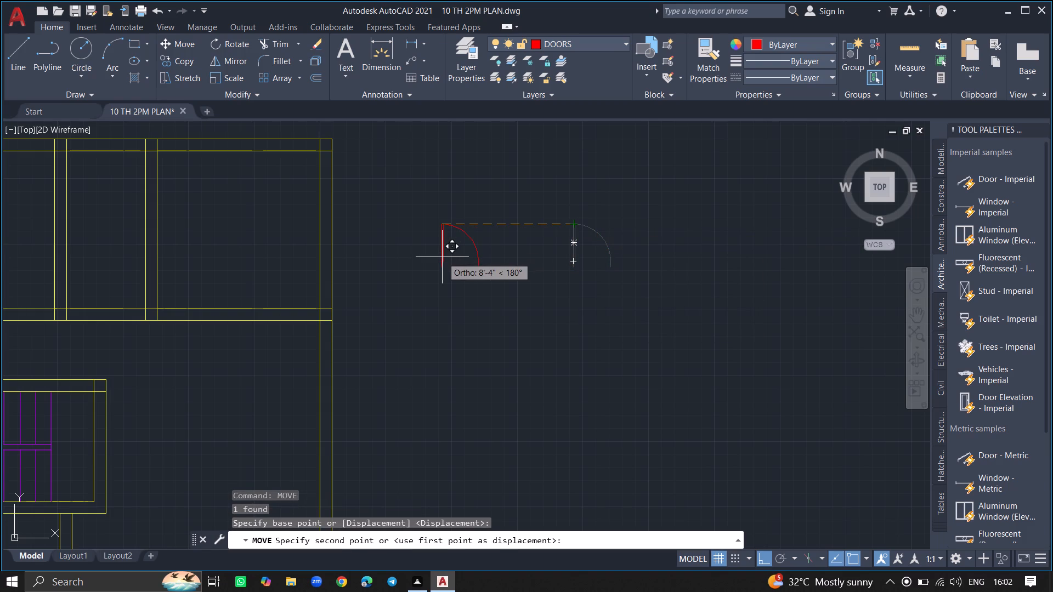
ctrl+scroll(214, 303, up, 2)
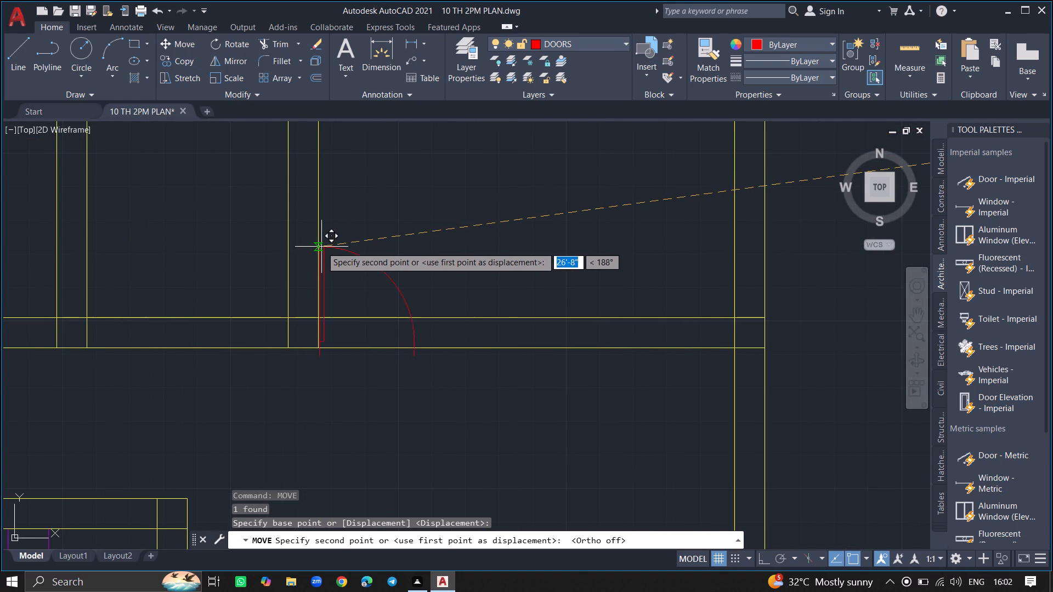
ctrl+scroll(324, 246, up, 3)
ctrl+scroll(326, 234, down, 4)
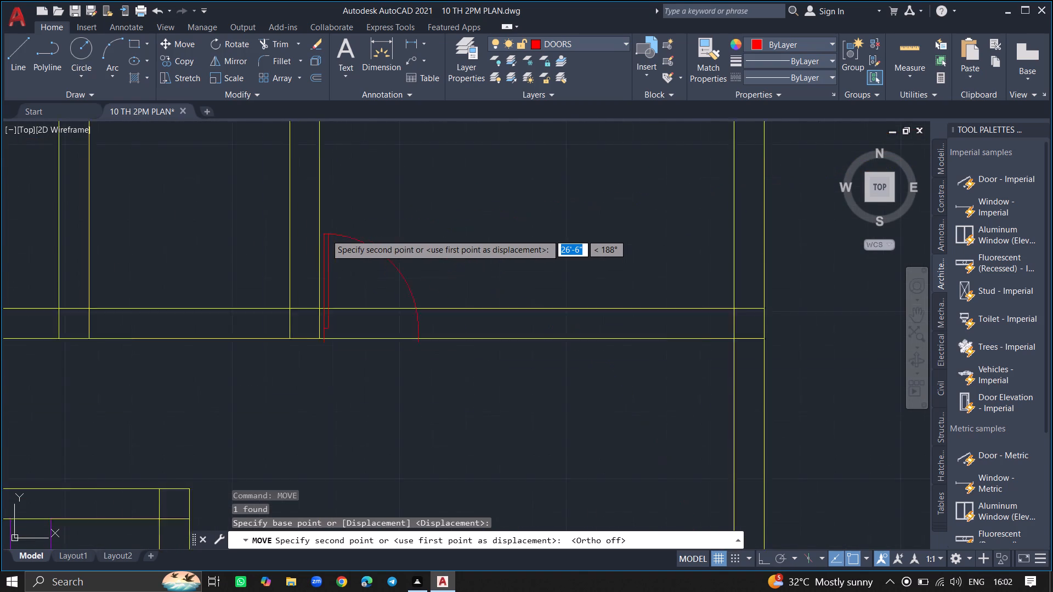
click(327, 235)
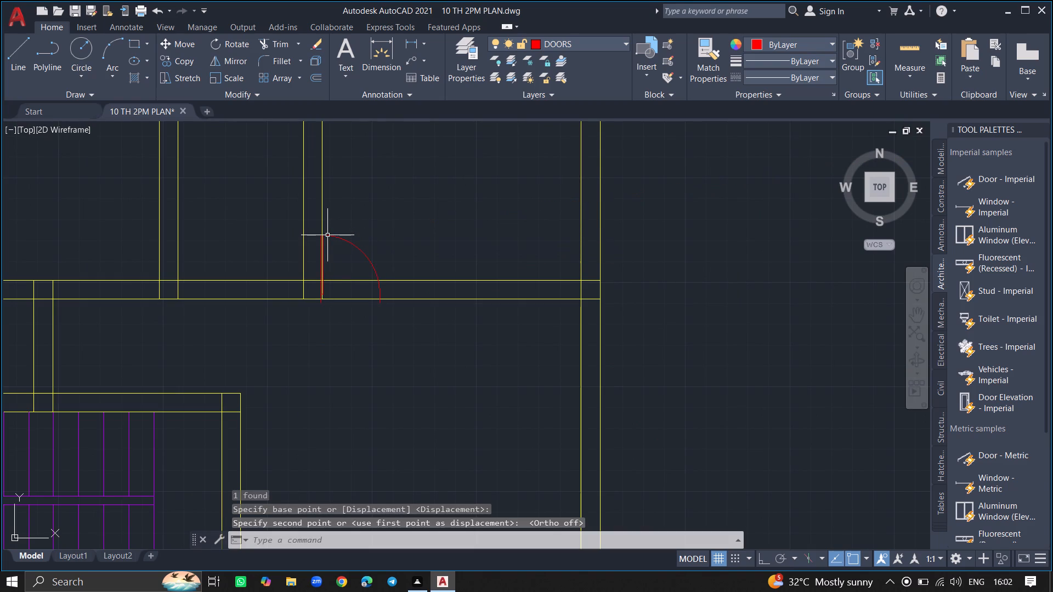
Move the door block east along the northeast room's south wall, leaving a short stretch of wall beside the corner.
ctrl+scroll(308, 264, up, 3)
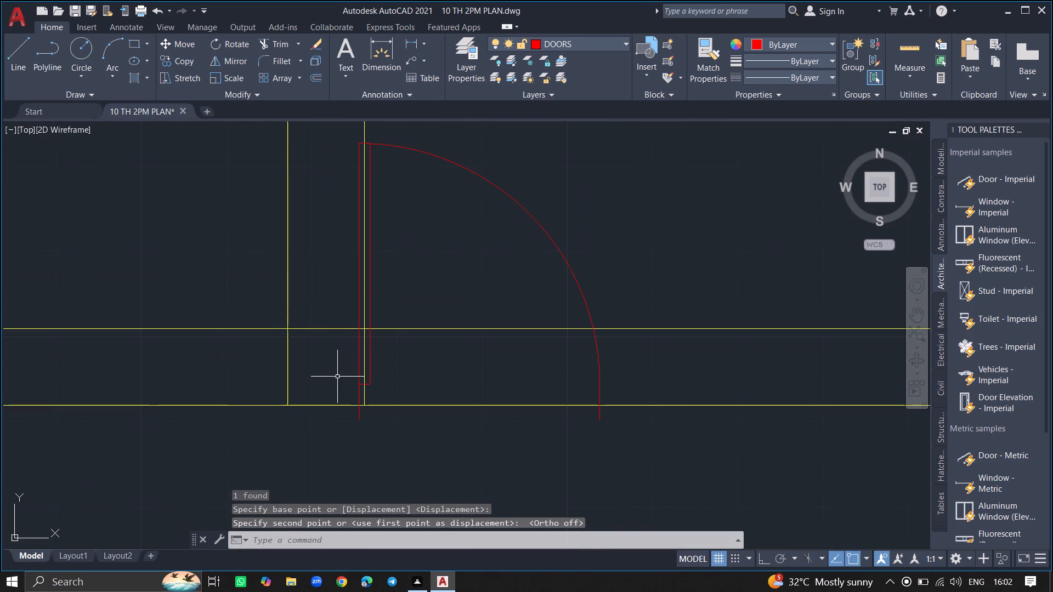
click(369, 376)
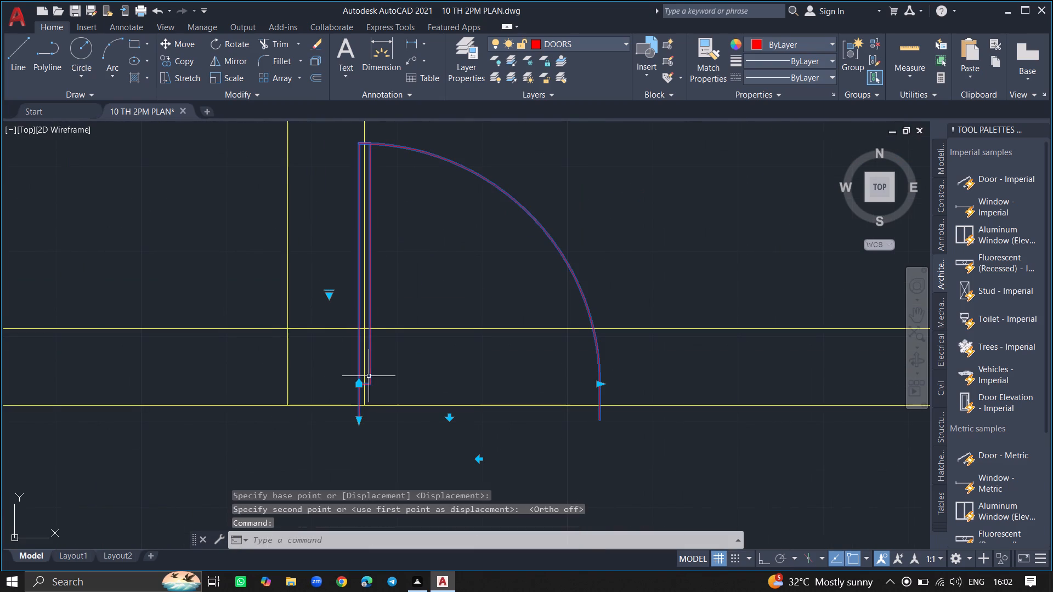
text(MOVE)
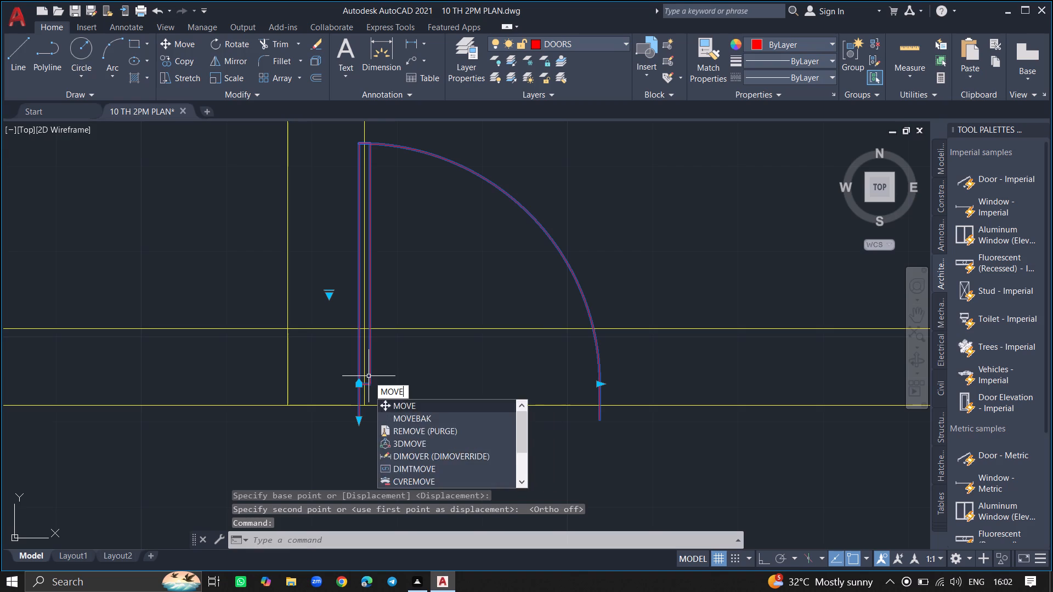
key(Return)
click(369, 376)
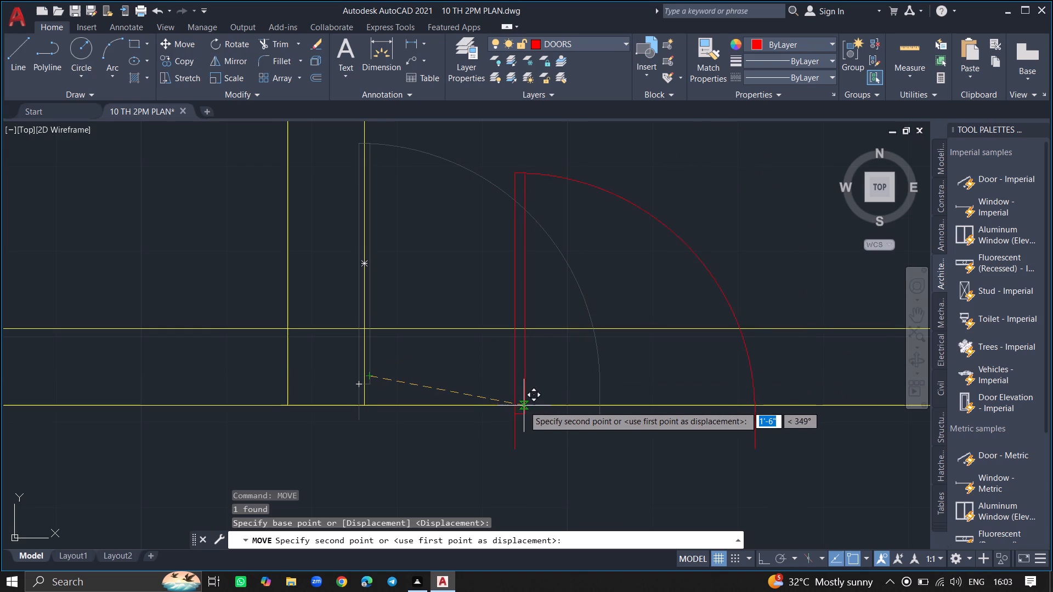
click(492, 399)
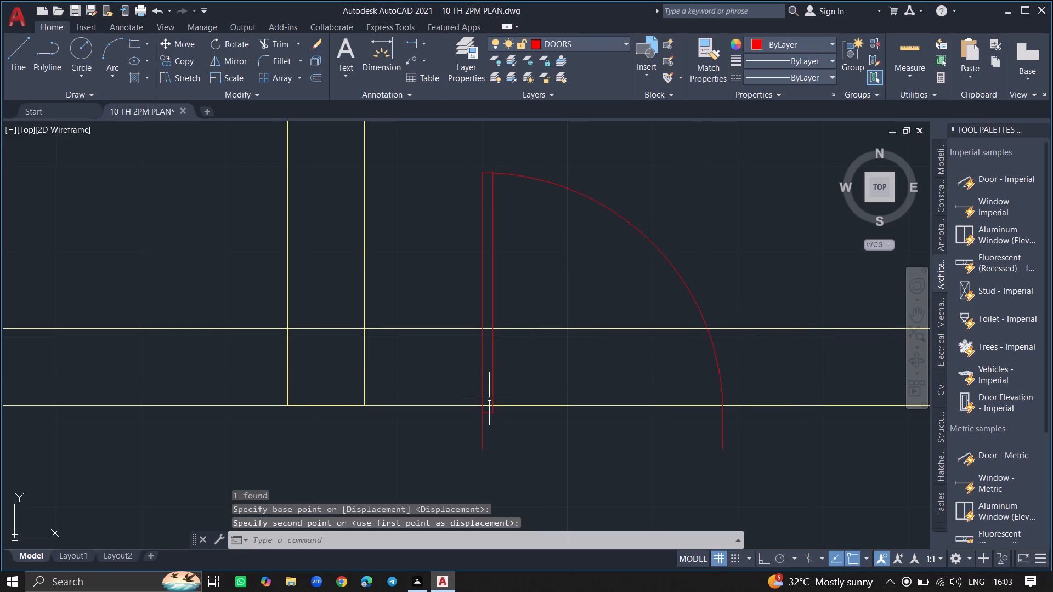
Move the door block north about 4" so its jamb ends sit just past the south wall's outer face.
click(491, 397)
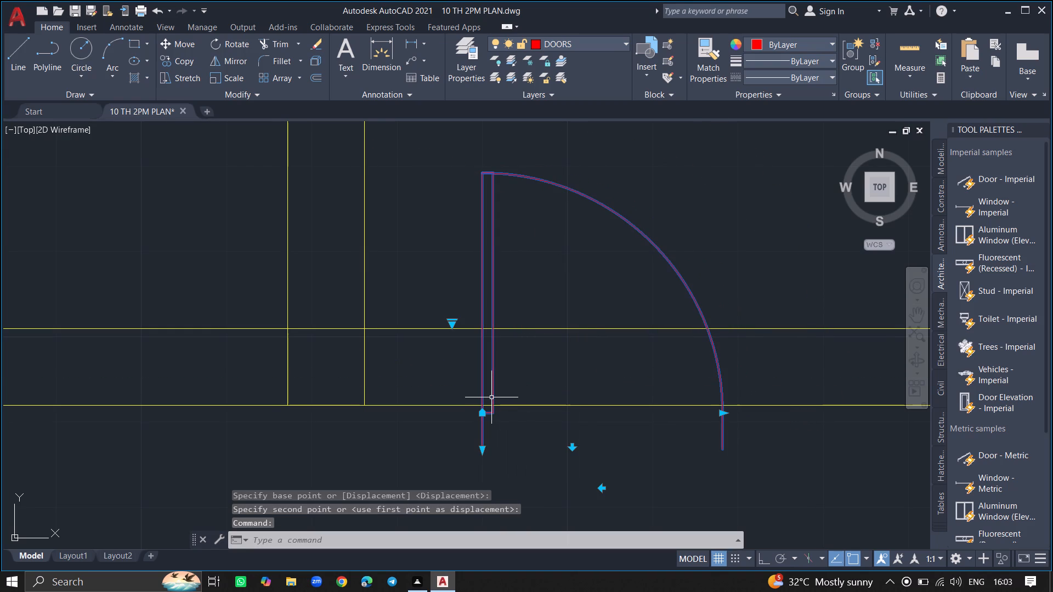
text(MOVE)
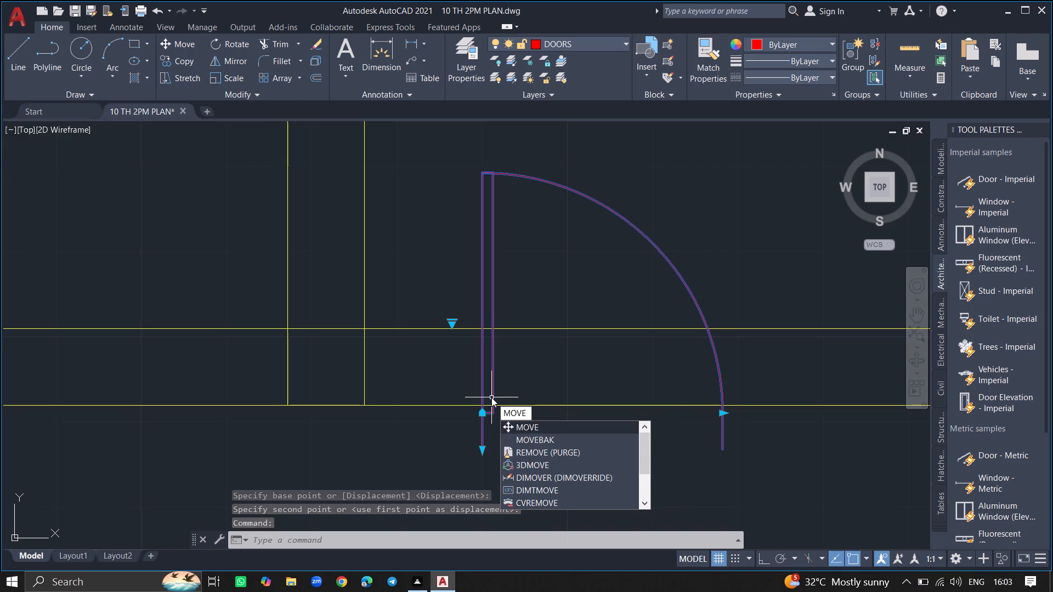
key(Return)
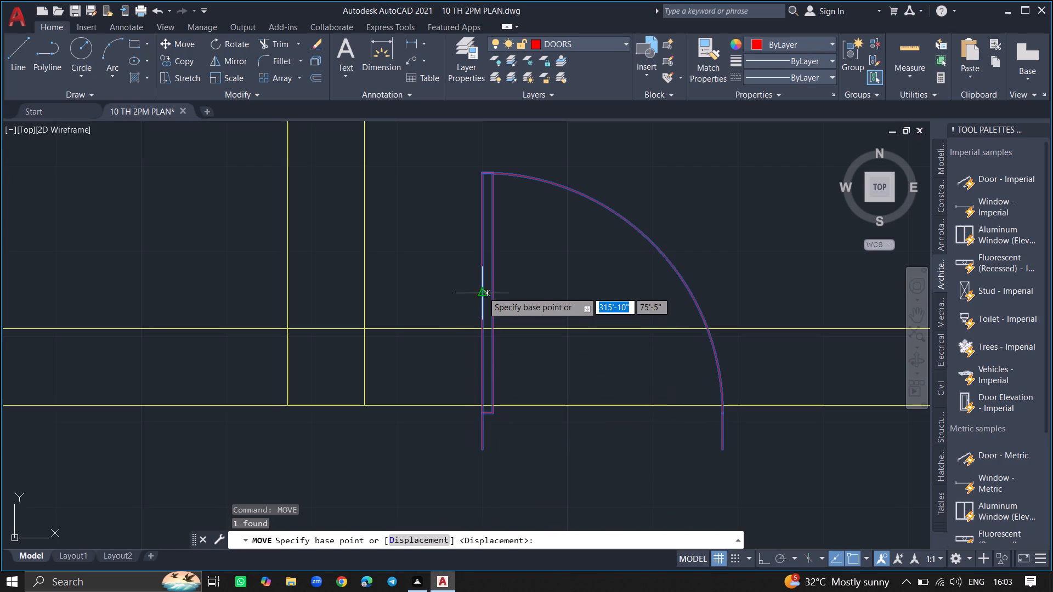
click(485, 292)
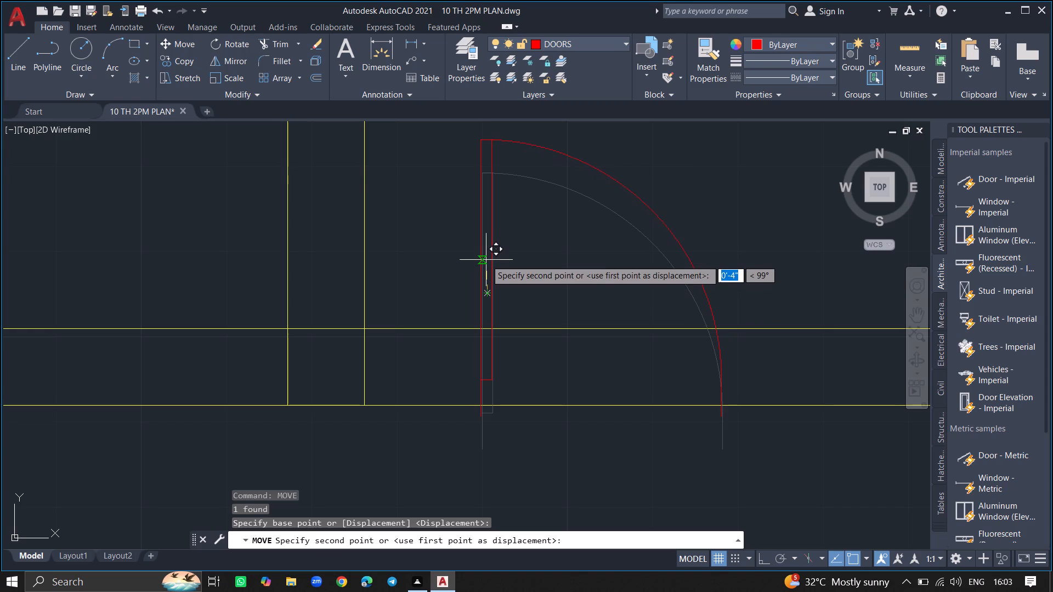
click(486, 260)
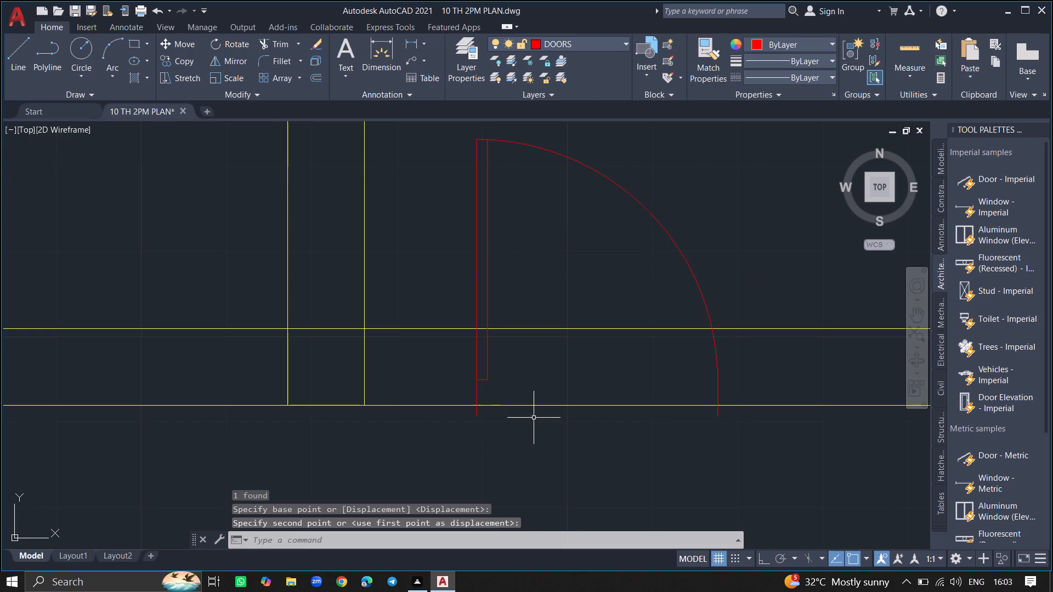
Trim both lines of the northeast room's south wall between the door's jambs to open the doorway.
text(TRIM)
key(Return)
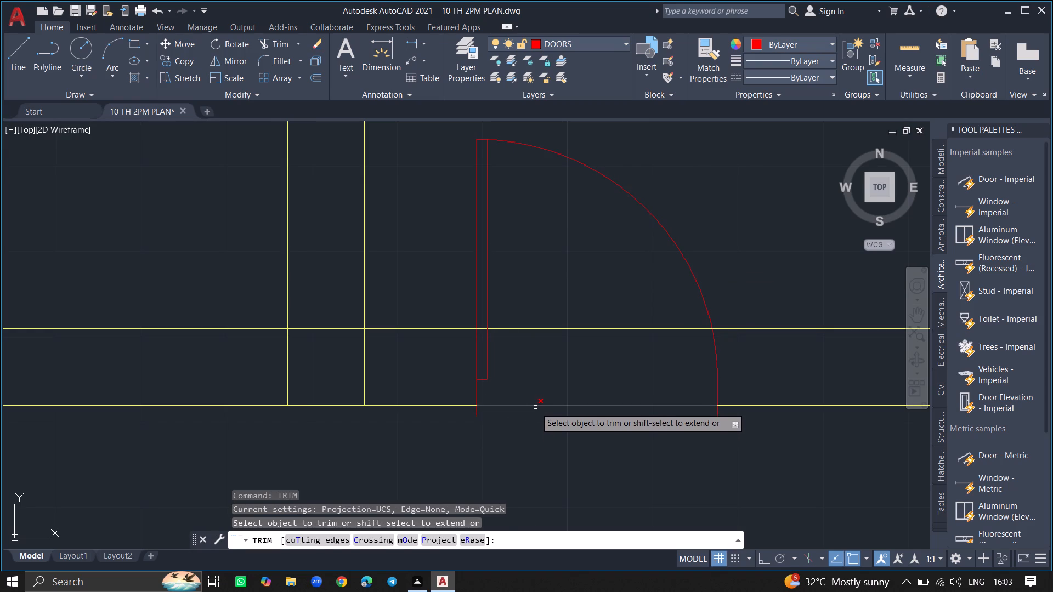
click(535, 407)
click(542, 328)
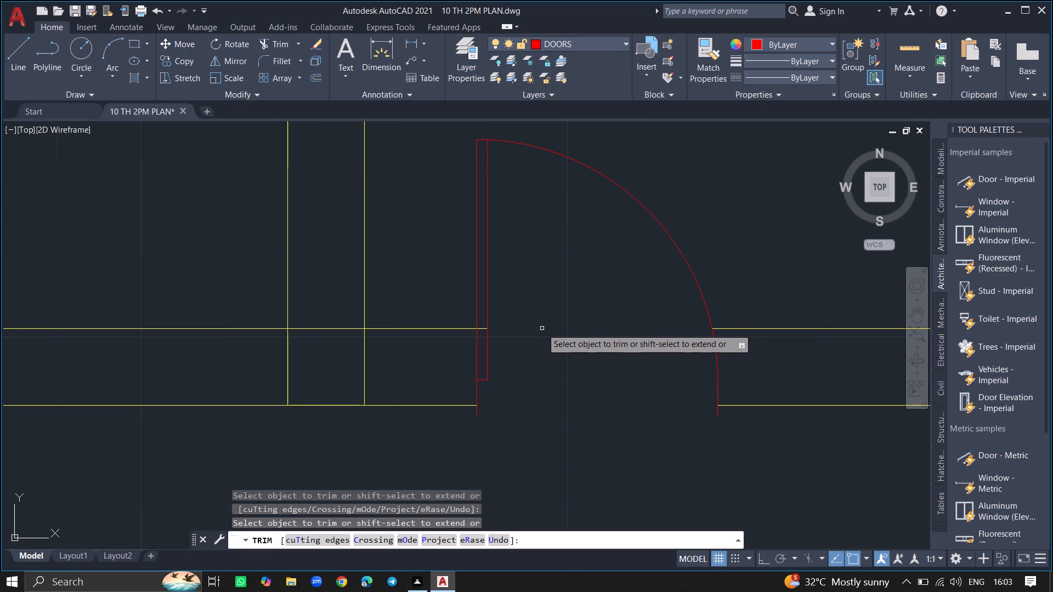
key(Return)
Copy the door block into the northwest room and to both sides of the partition between the two southern rooms.
ctrl+scroll(542, 328, down, 4)
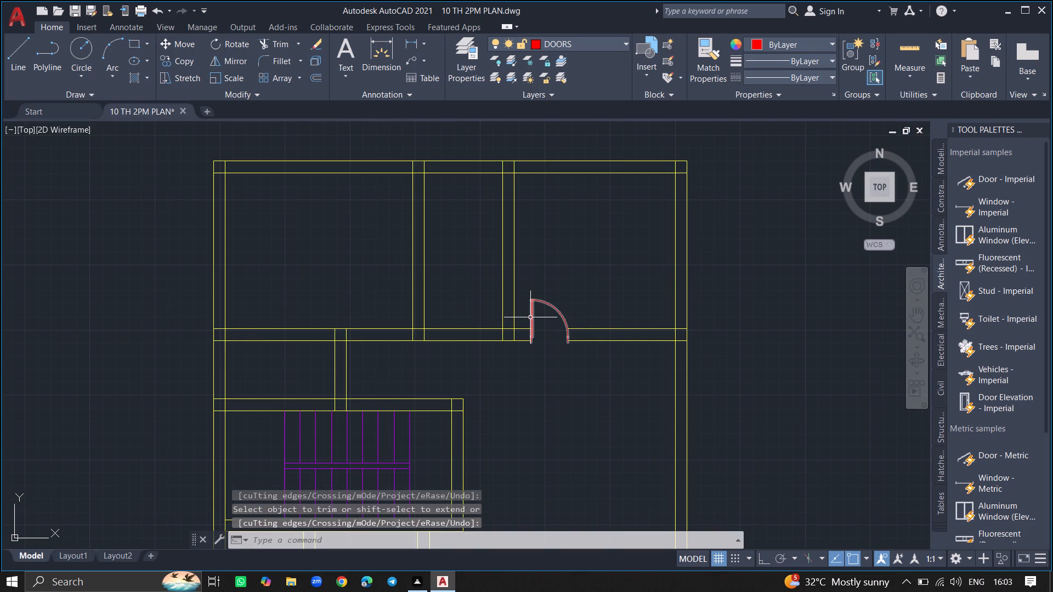
click(530, 317)
text(COP)
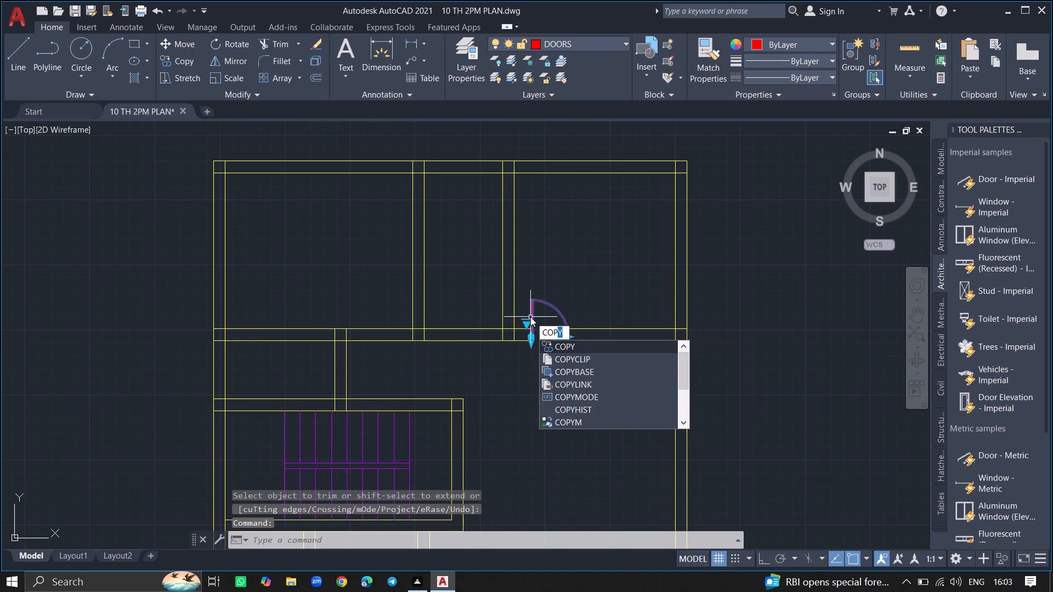
click(551, 345)
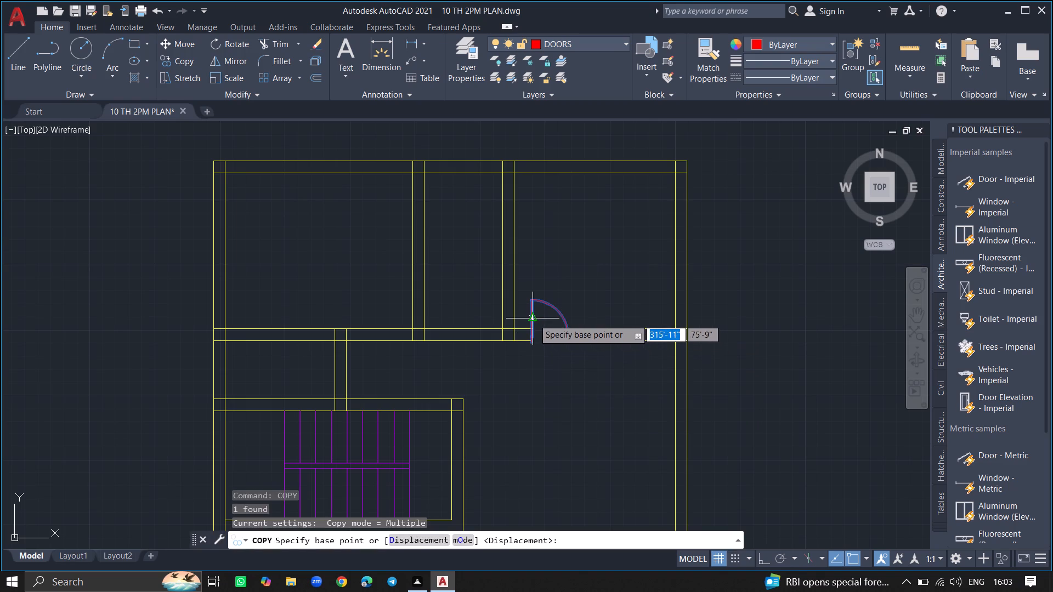
click(534, 319)
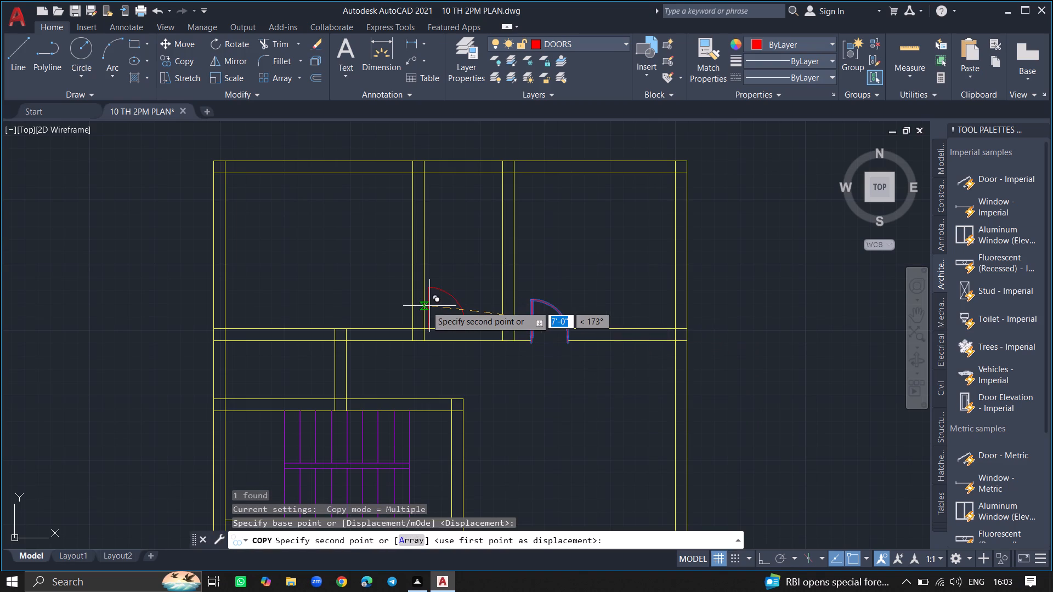
click(344, 304)
ctrl+scroll(398, 371, down, 2)
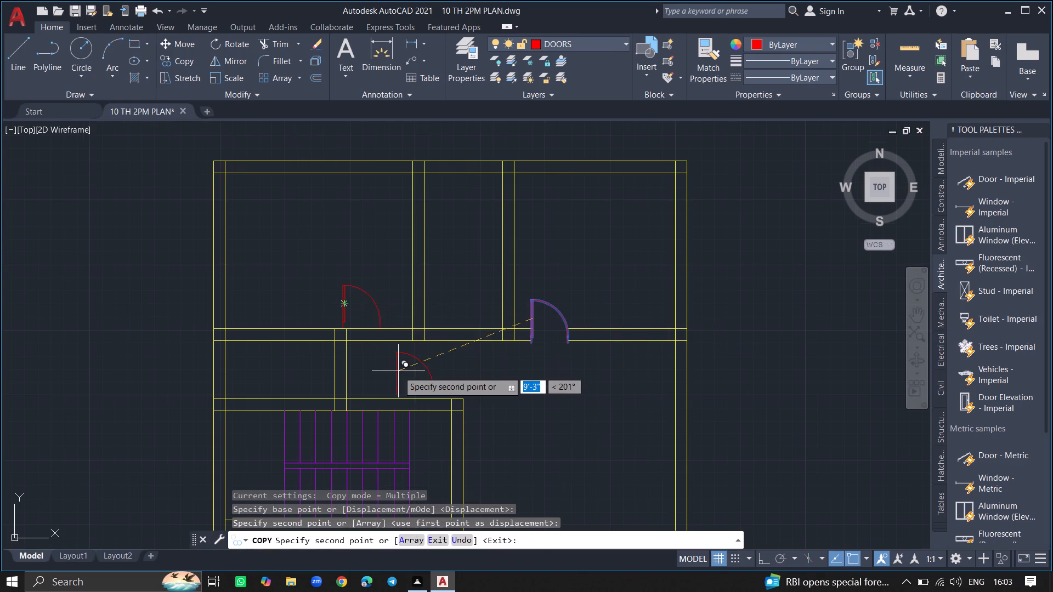
ctrl+scroll(398, 371, down, 3)
ctrl+scroll(428, 445, up, 3)
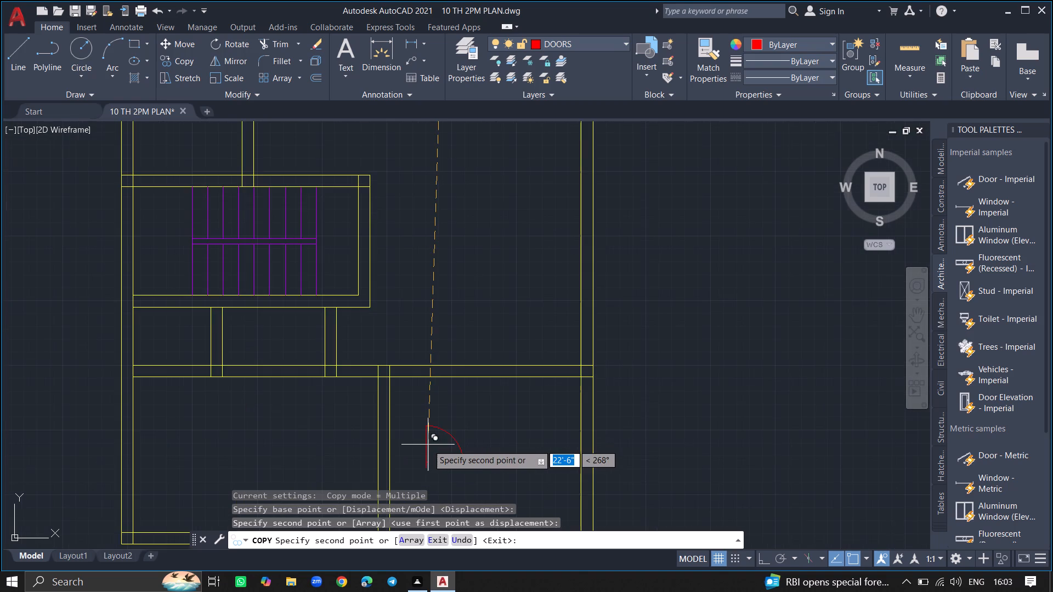
click(443, 418)
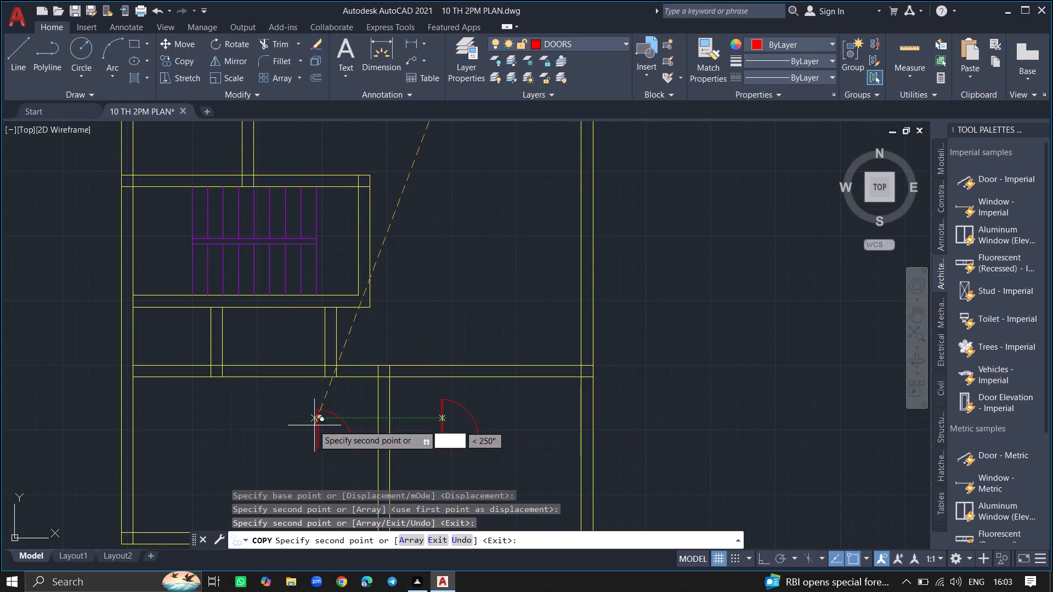
ctrl+scroll(314, 423, up, 4)
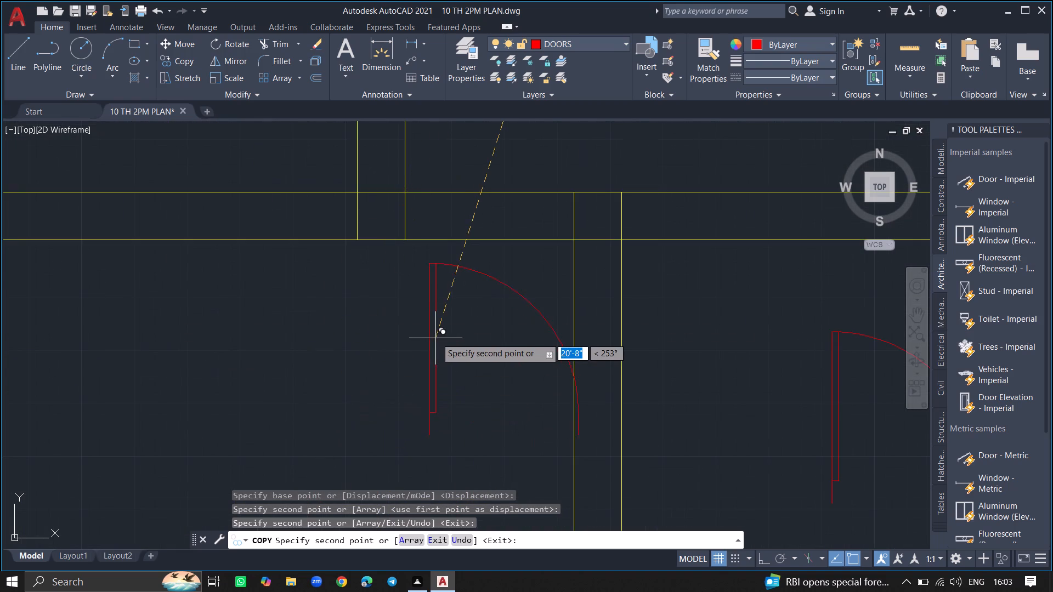
click(425, 341)
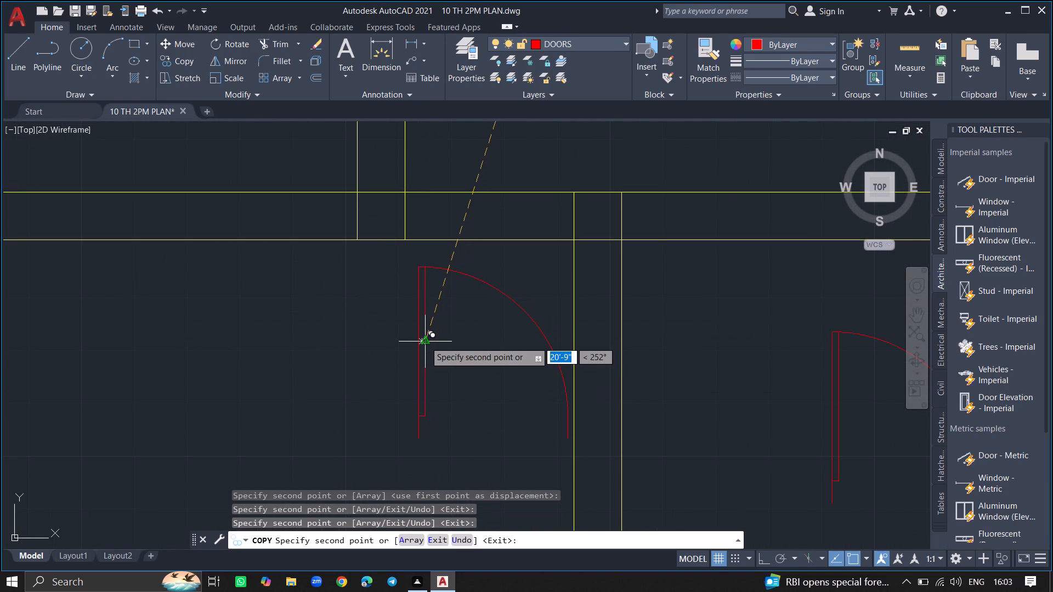
key(Return)
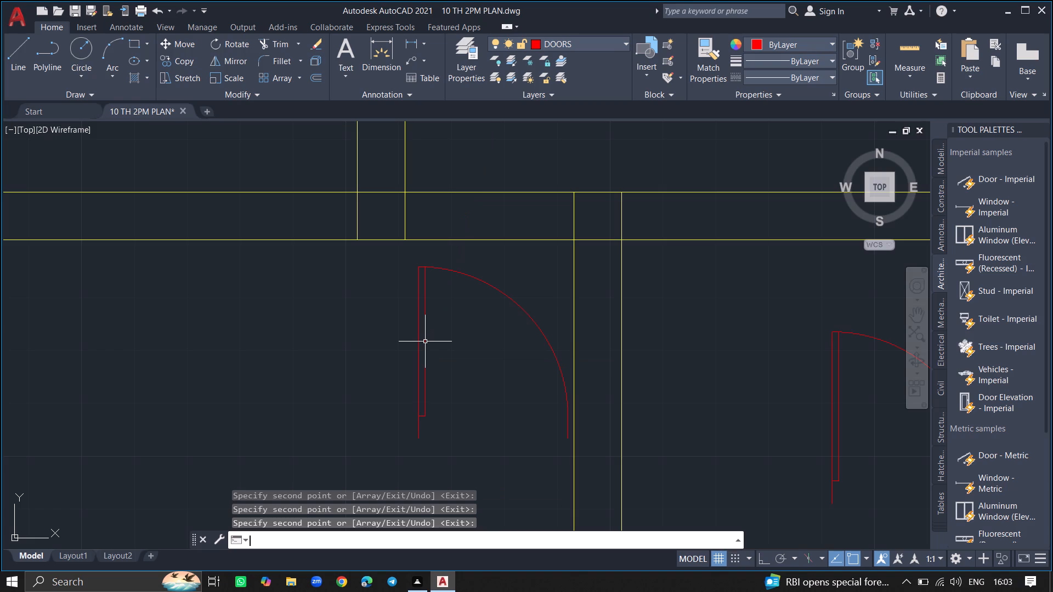
Rotate the door copy west of the southern partition by 180° about the north end of its leaf.
click(425, 341)
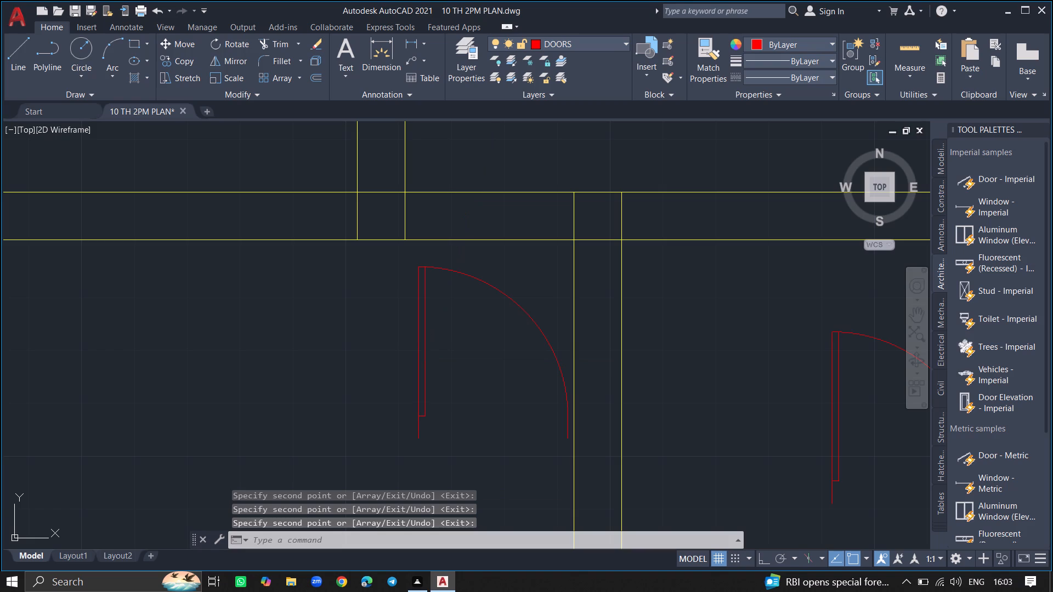
click(425, 341)
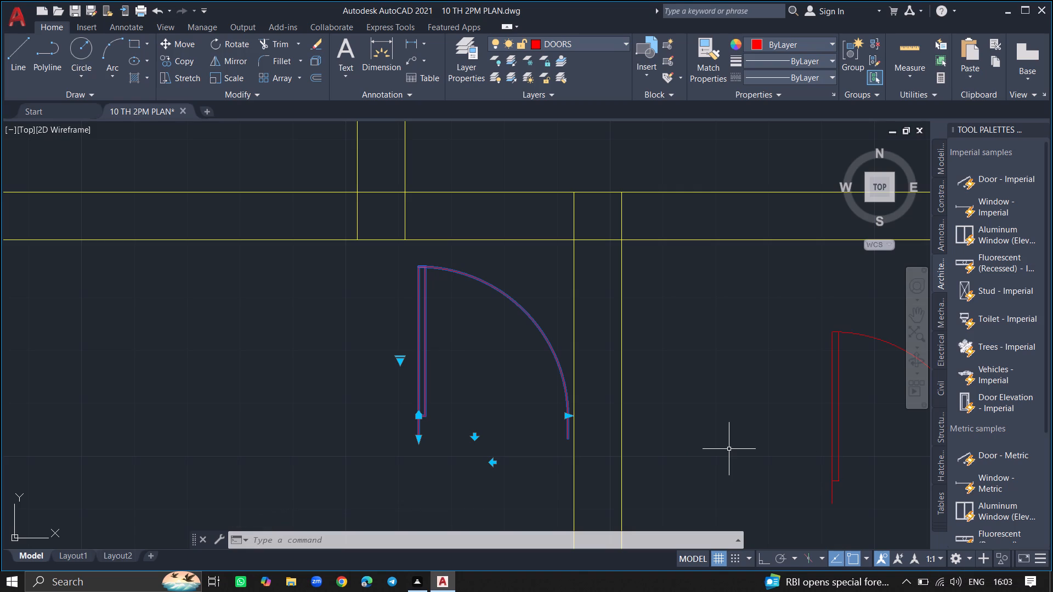
text(RO)
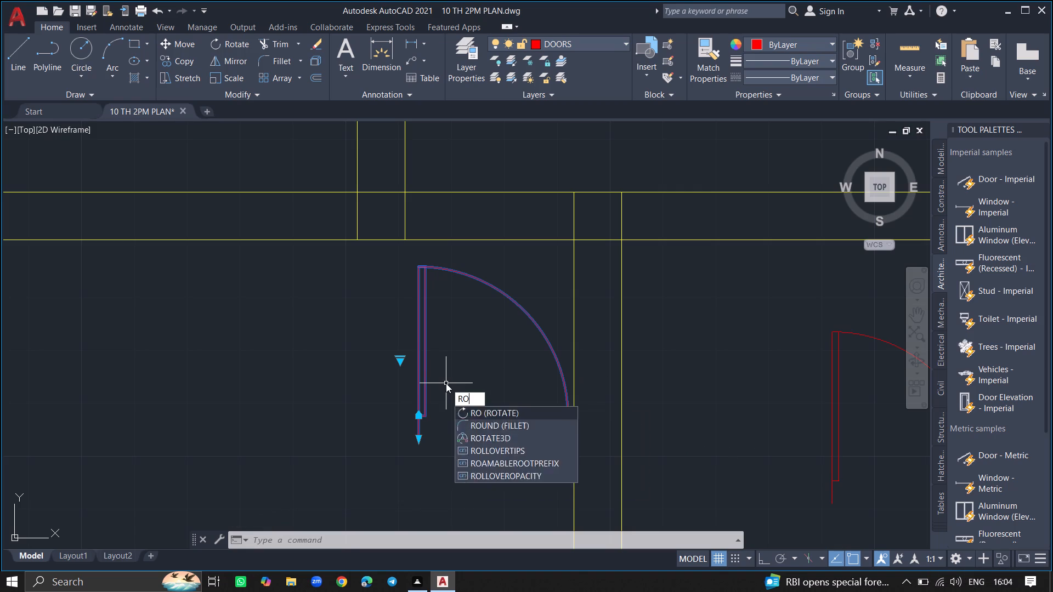
key(Return)
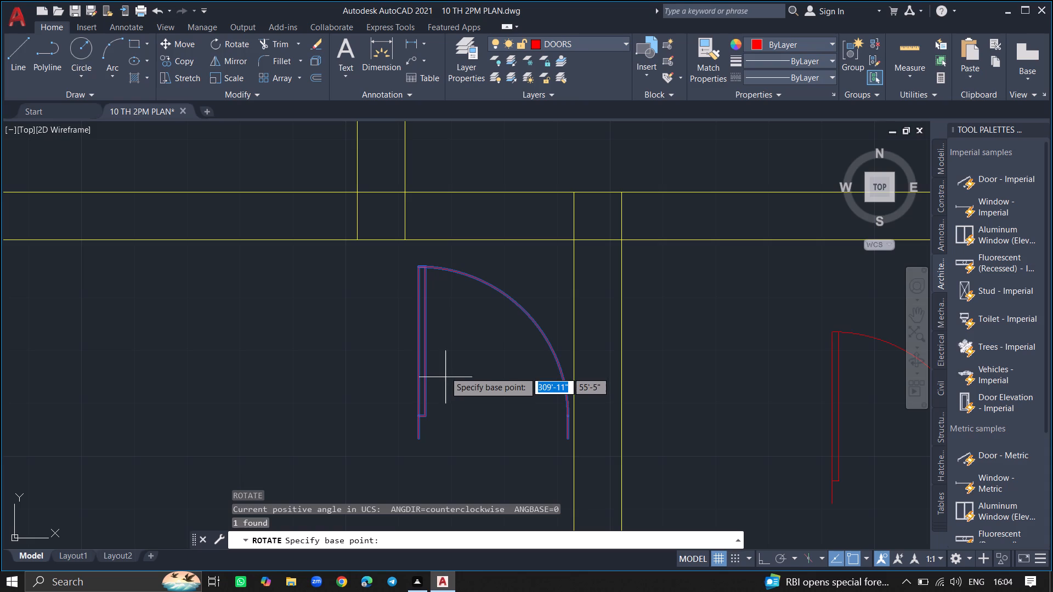
click(422, 264)
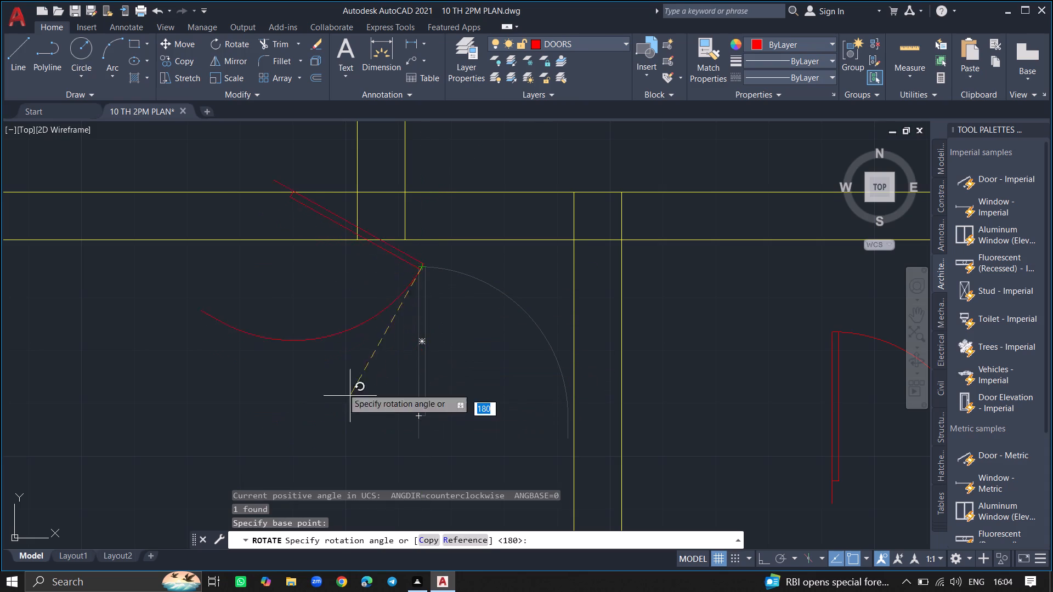
key(F8)
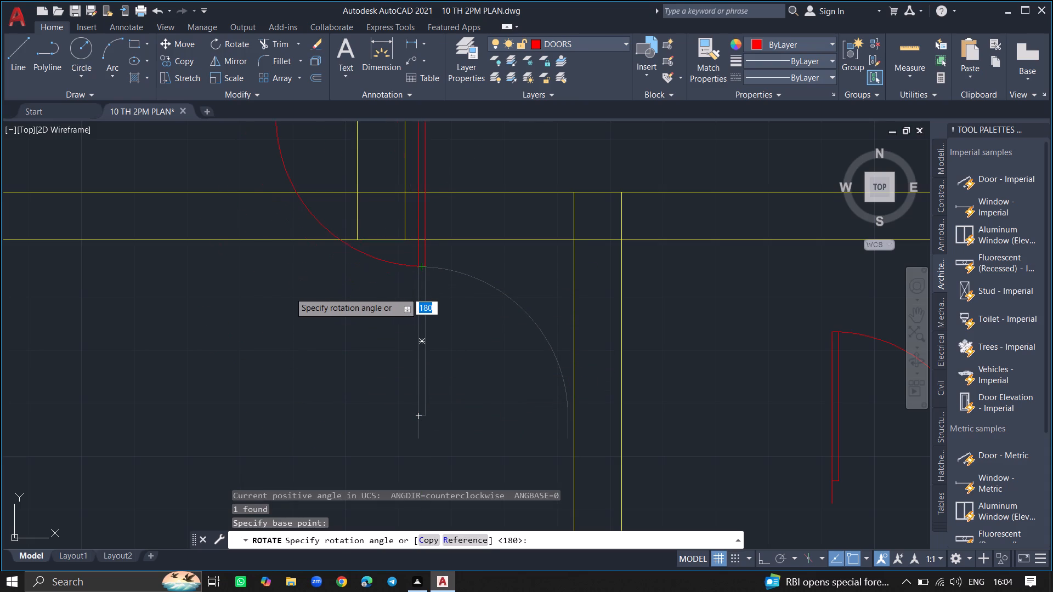
click(290, 292)
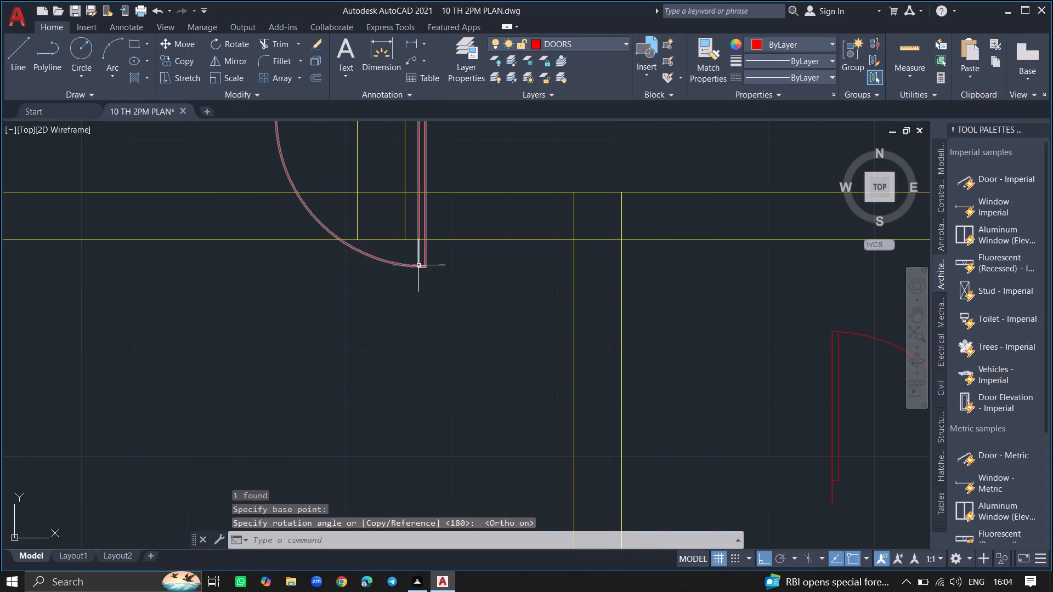
Move the rotated door into the southern rooms' north wall, its leaf just west of the partition and its jamb ends crossing the wall.
click(418, 265)
text(MOVE)
key(Return)
click(418, 265)
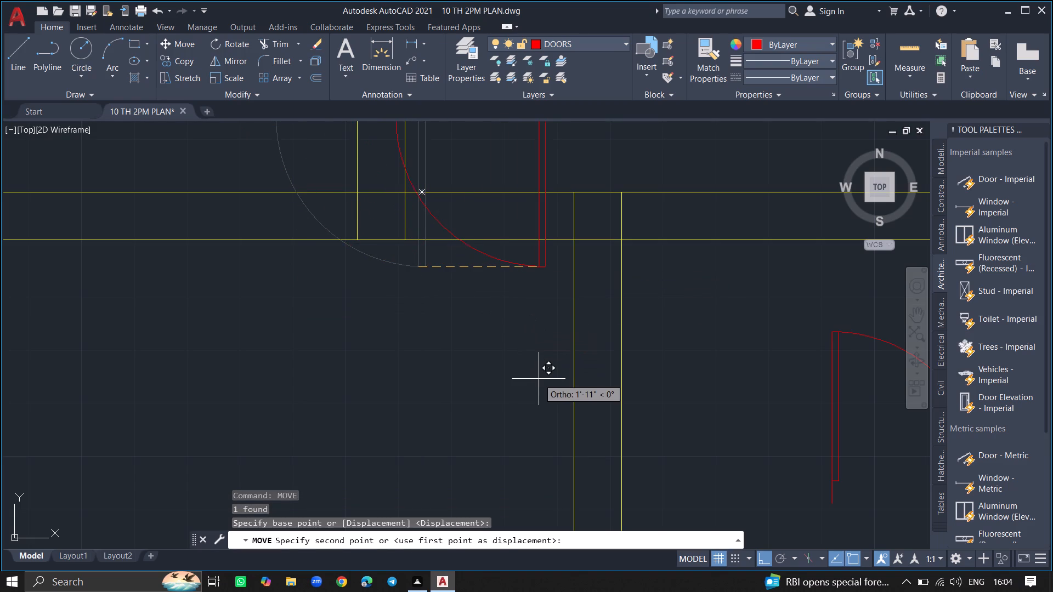
key(F8)
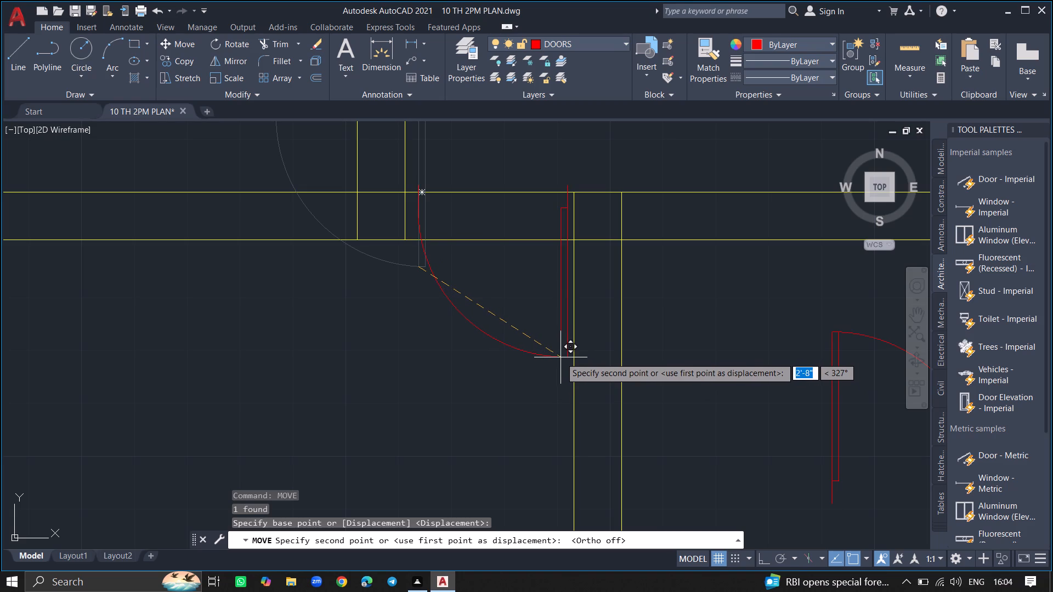
click(561, 357)
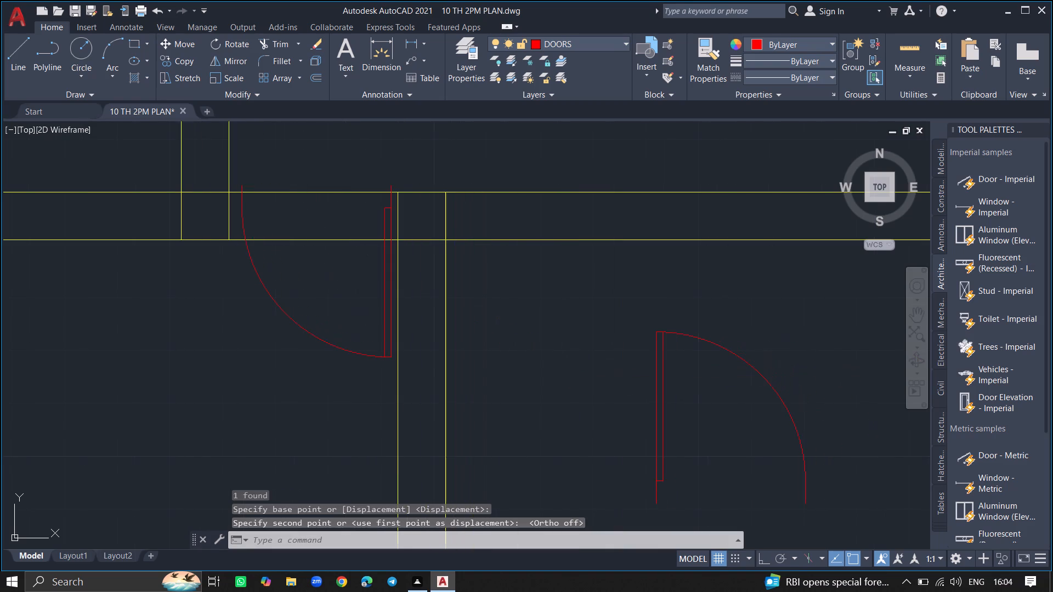
Rotate the door copy east of the southern partition by 180° about the north end of its leaf.
click(657, 372)
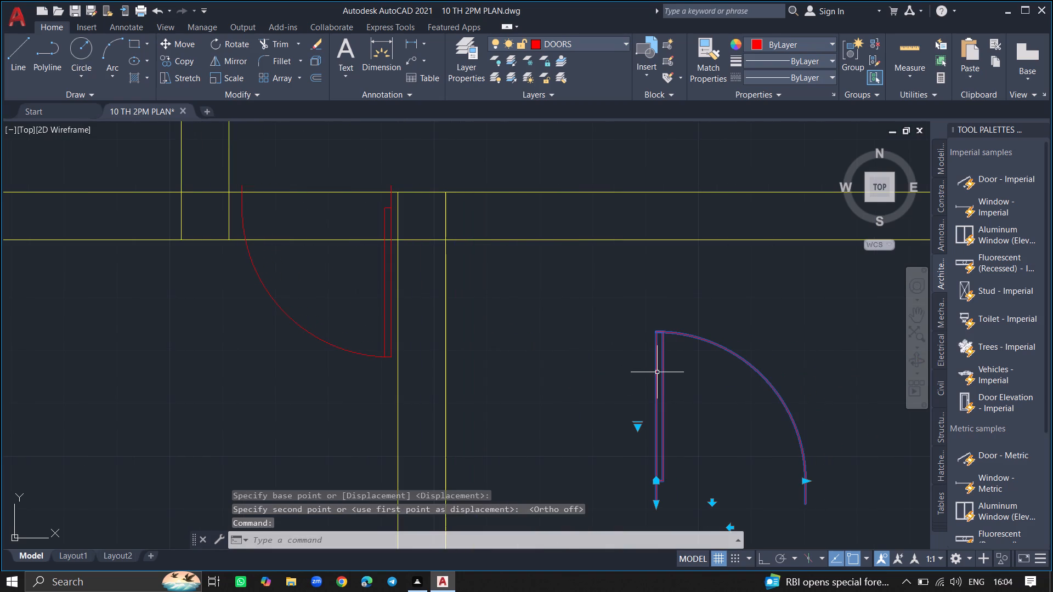
text(RO)
key(Return)
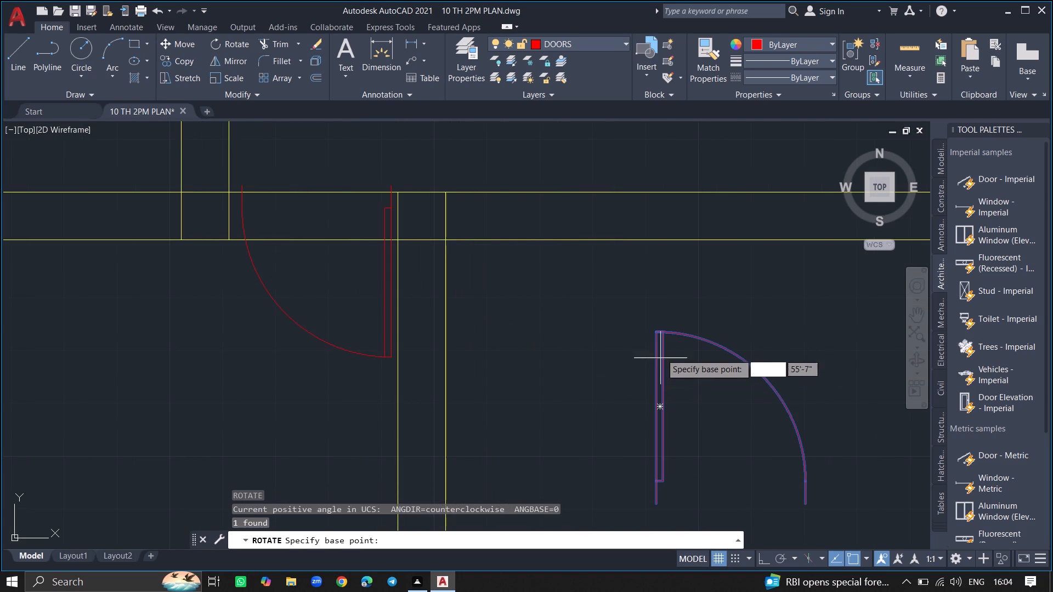
click(664, 332)
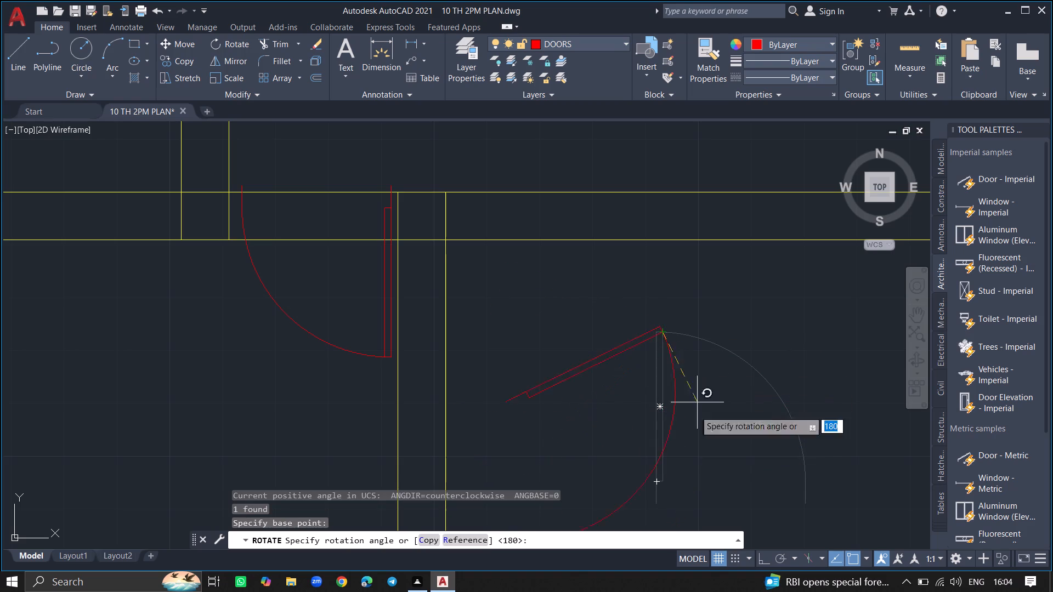
key(F8)
click(486, 376)
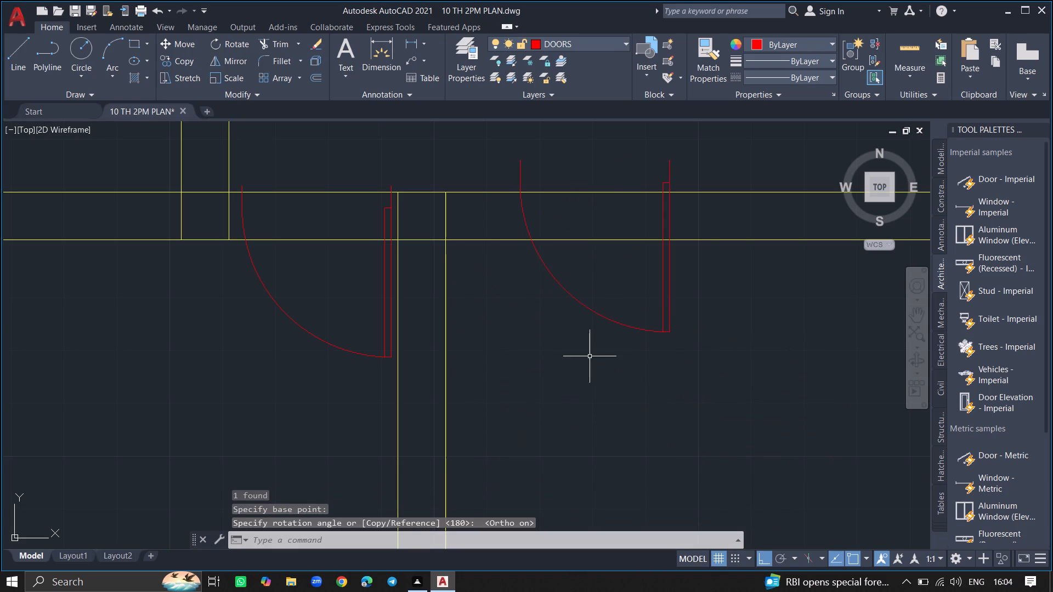
Mirror the southeast room's door about the vertical line along its leaf, erasing the source door.
click(669, 332)
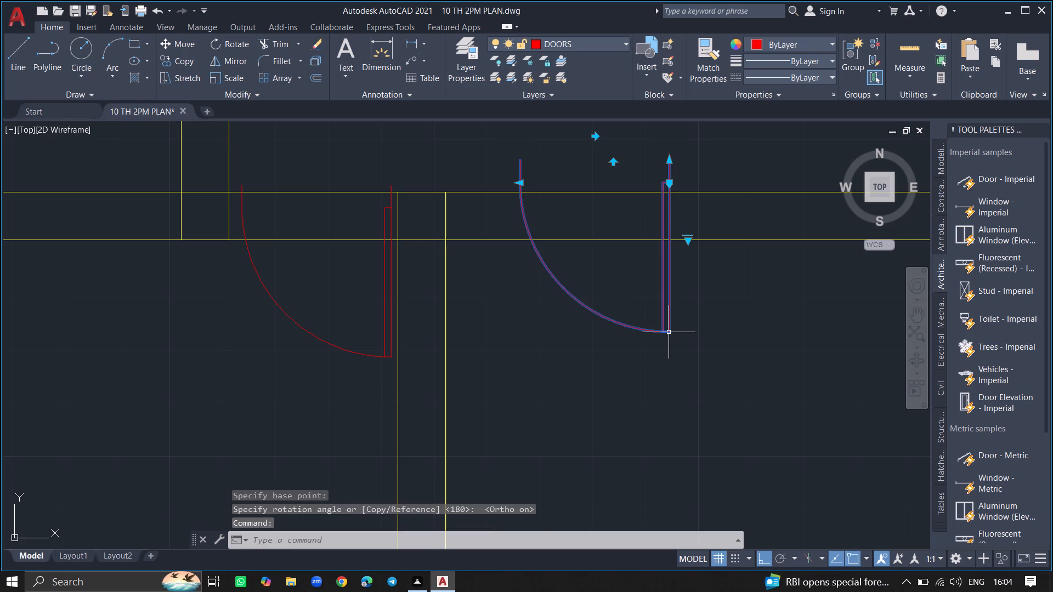
text(MIRROR)
key(Return)
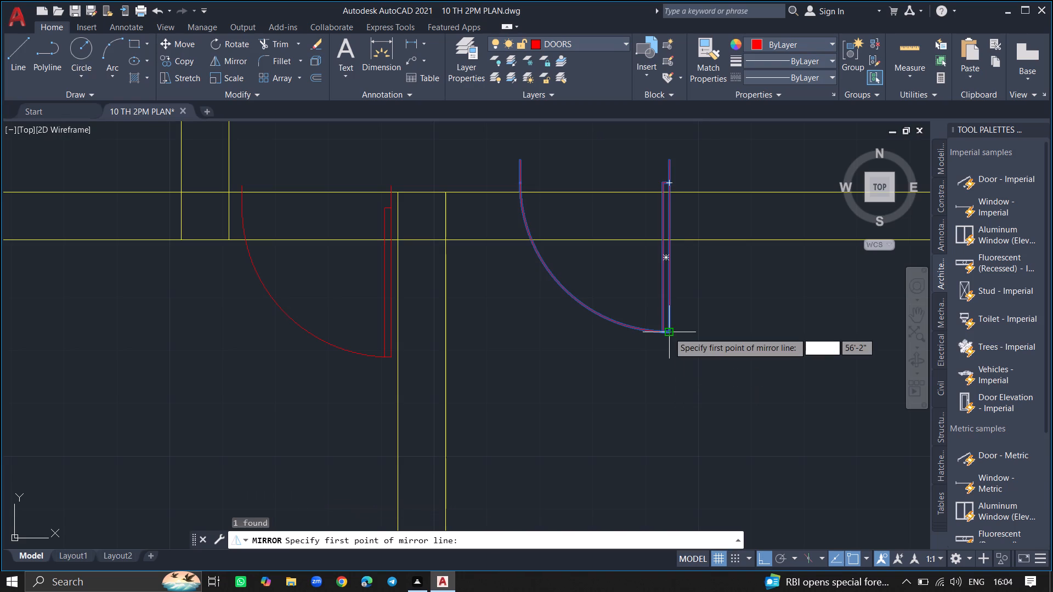
click(669, 332)
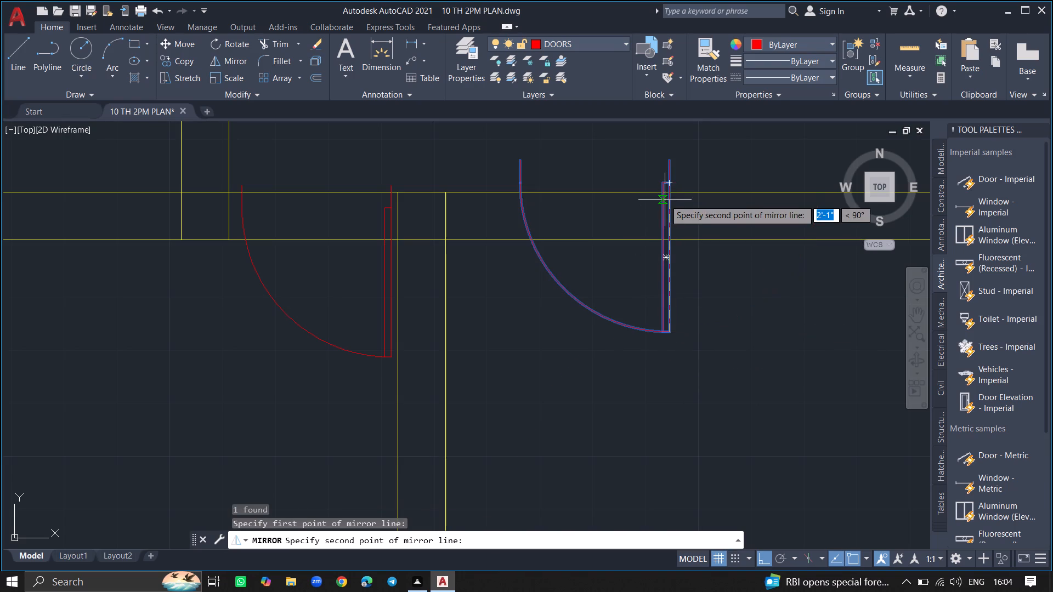
click(672, 184)
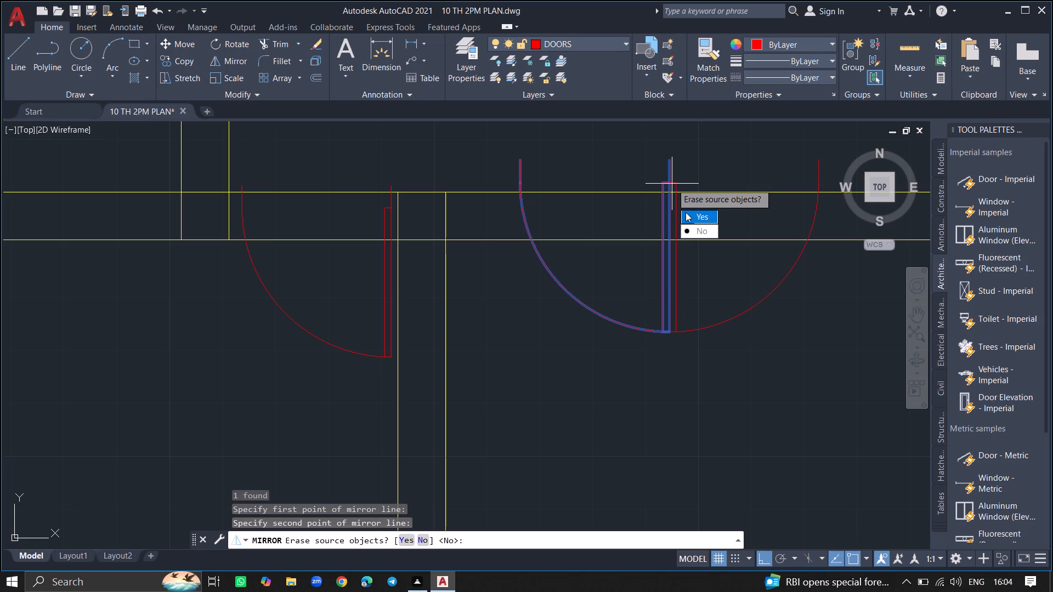
drag(688, 213, 672, 184)
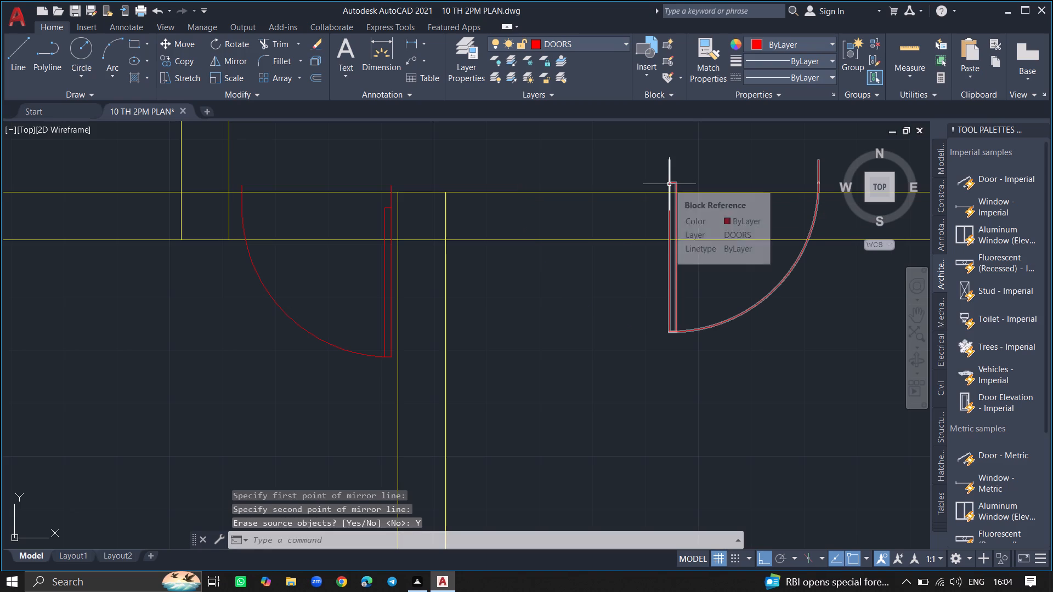
Move the southeast room's mirrored door about 2' west along the wall, leaving a short stretch of wall beside the partition.
ctrl+scroll(621, 246, down, 7)
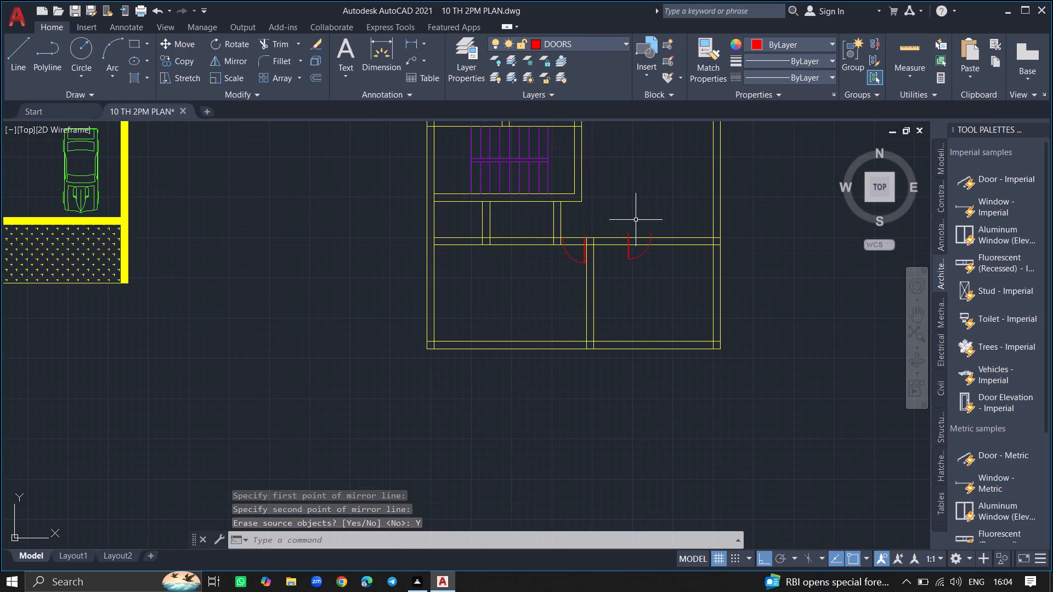
click(629, 243)
text(MOVE)
key(Return)
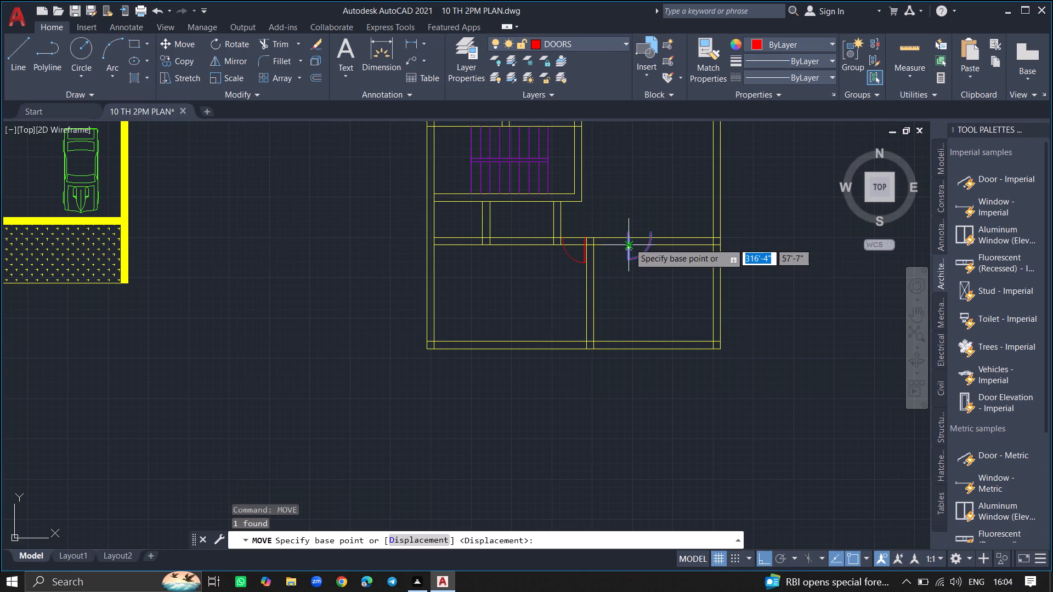
click(629, 243)
ctrl+scroll(609, 243, up, 8)
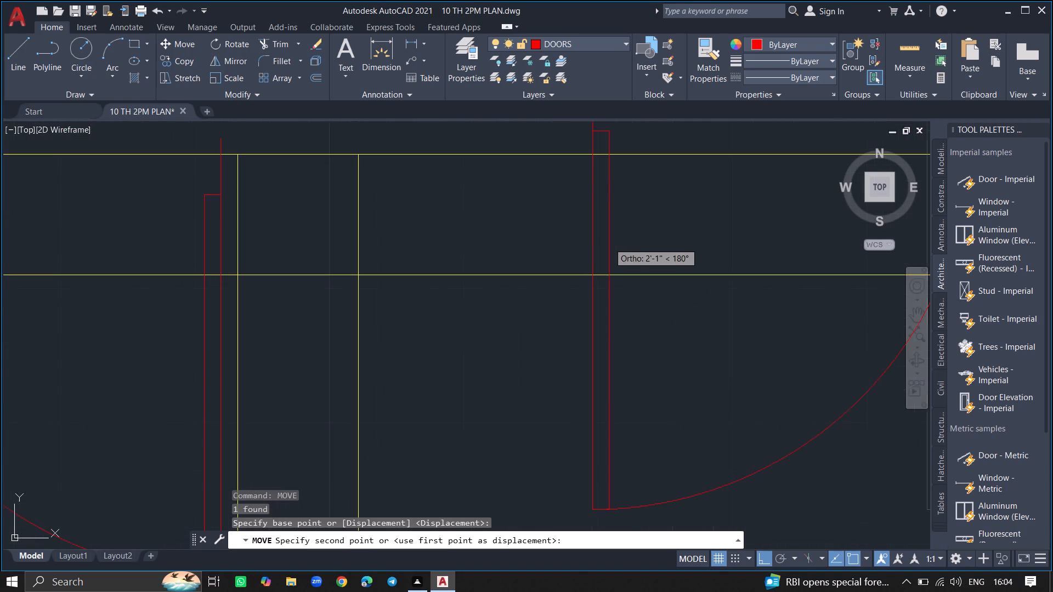
click(585, 249)
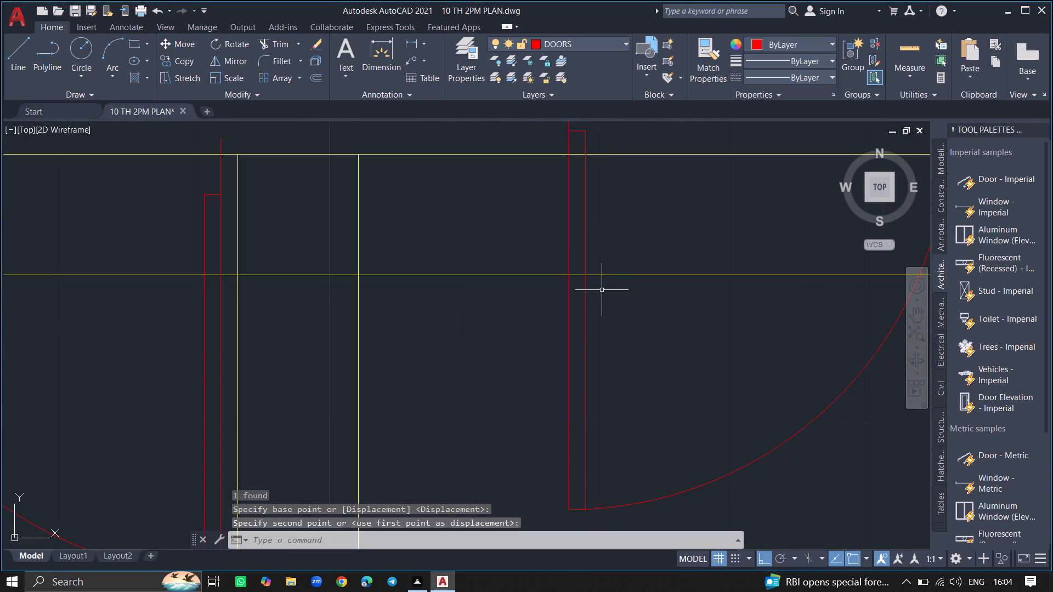
Trim both lines of the southern rooms' north wall between the jambs of both doors to open the two doorways.
ctrl+scroll(602, 291, down, 5)
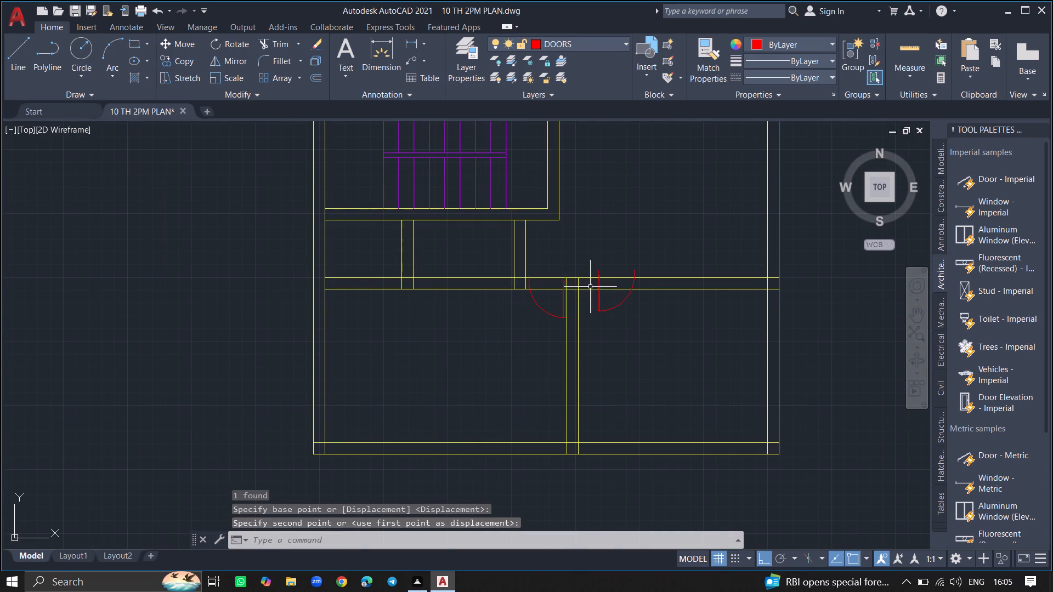
text(TR)
key(Return)
click(545, 290)
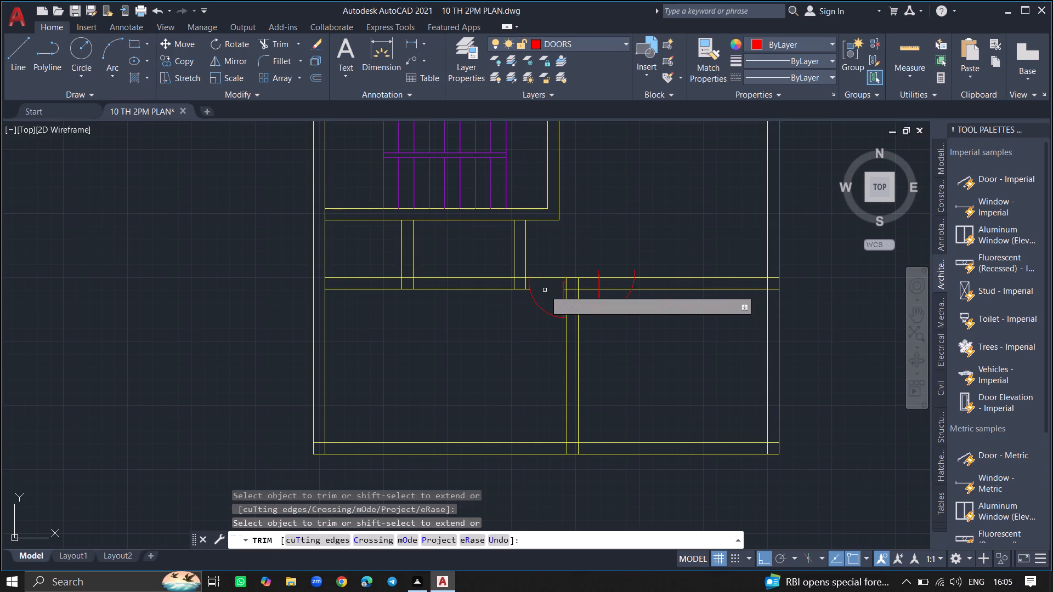
click(545, 277)
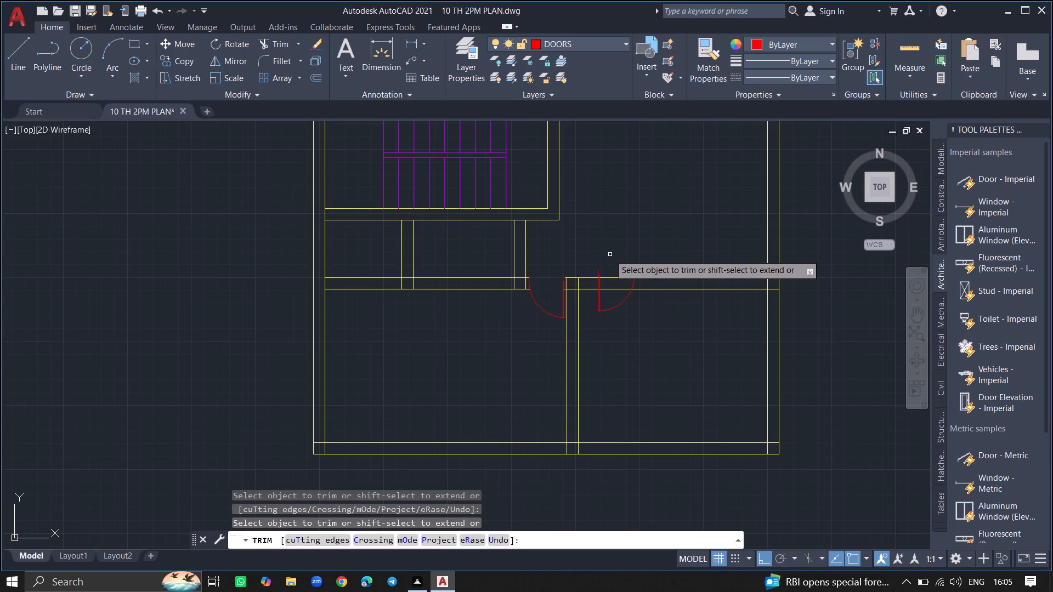
click(613, 277)
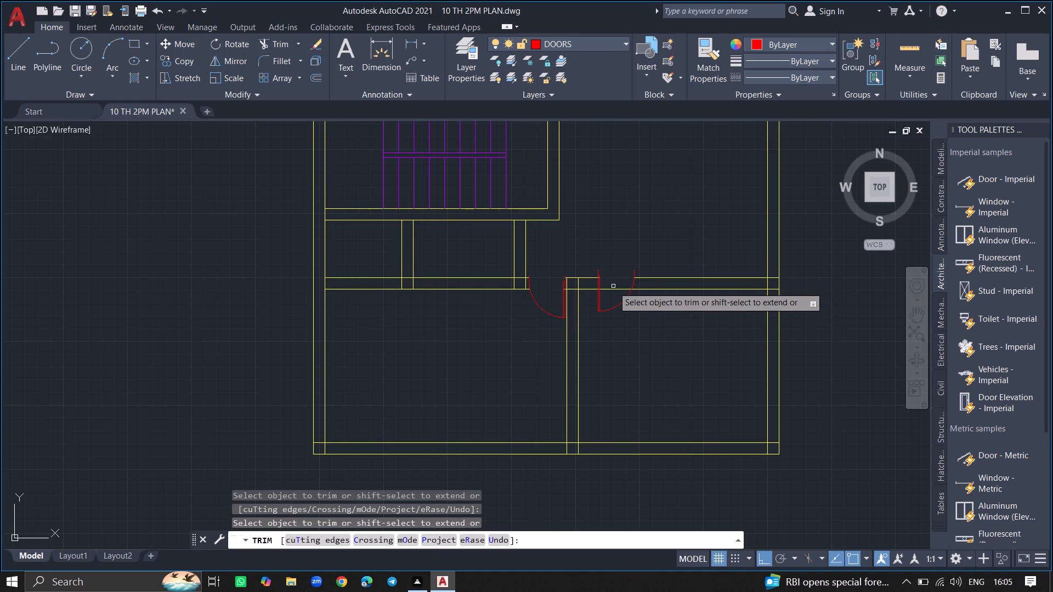
click(613, 291)
key(Return)
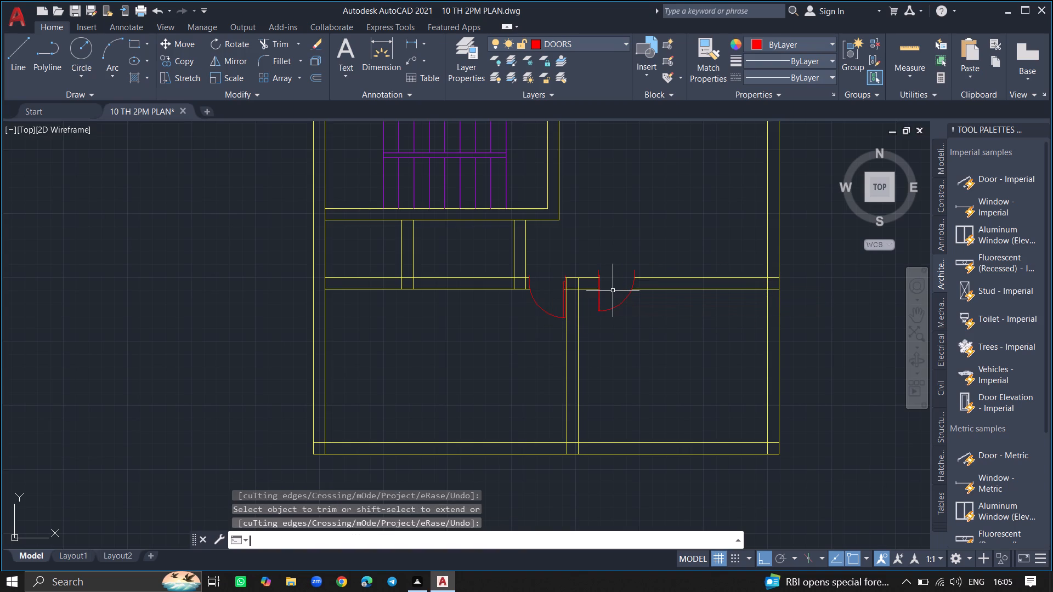
Mirror the northwest room's door about the vertical line along its leaf, erasing the source door.
ctrl+scroll(613, 291, down, 2)
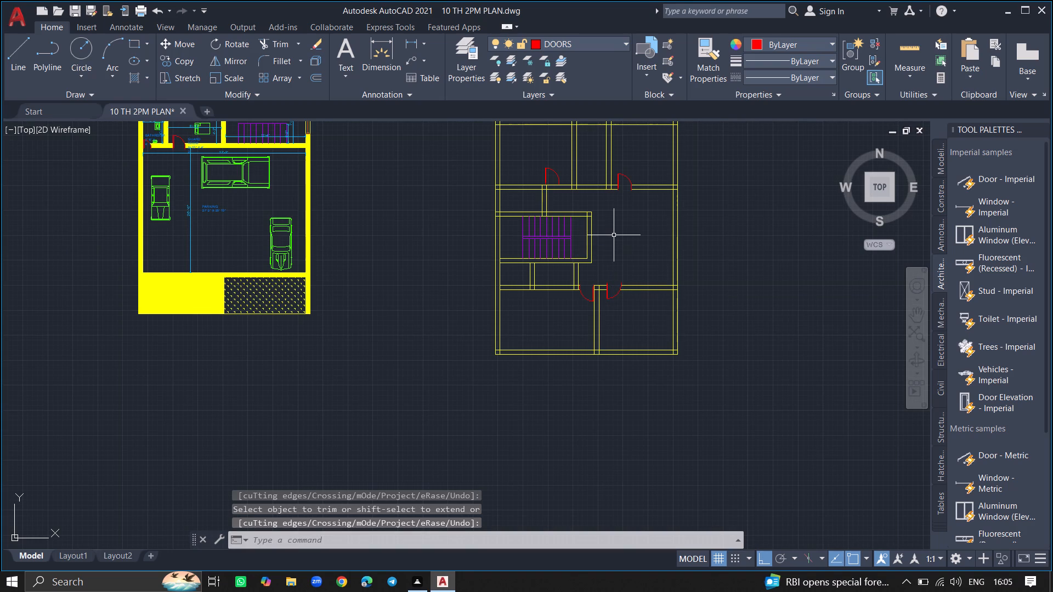
ctrl+scroll(614, 235, down, 2)
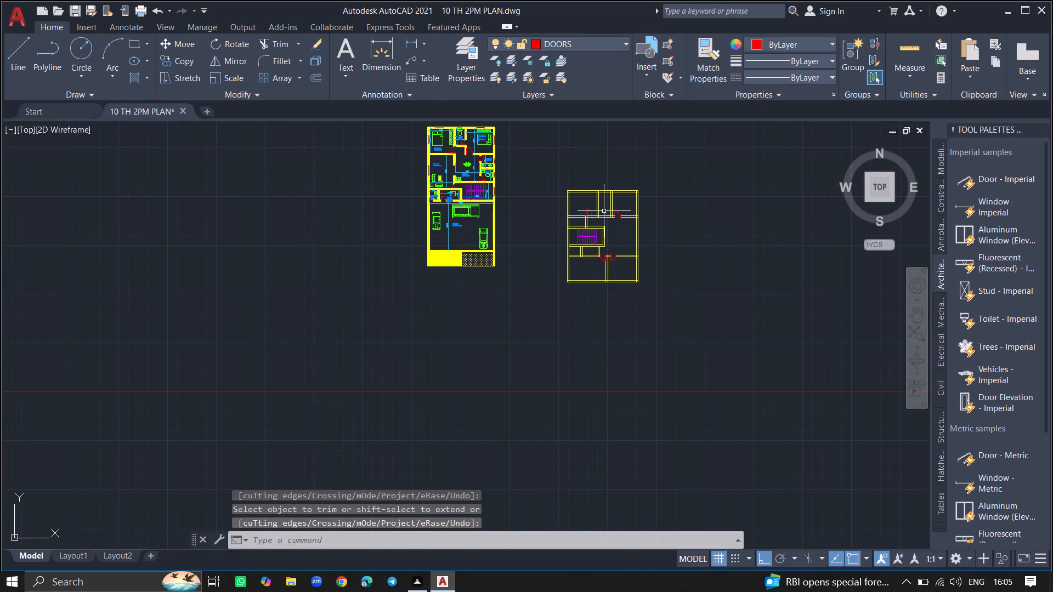
ctrl+scroll(599, 214, up, 5)
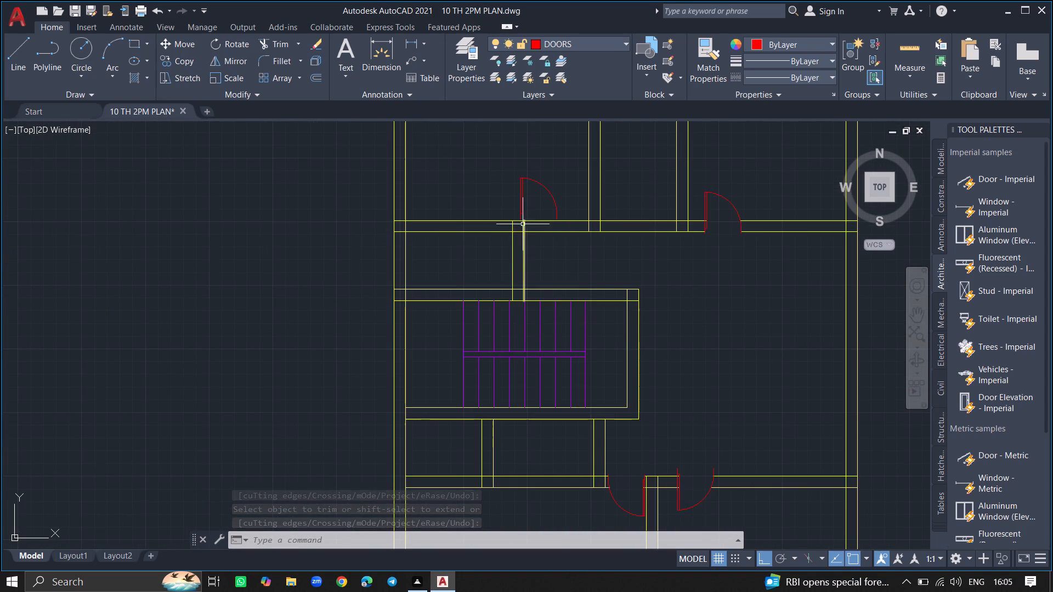
click(522, 202)
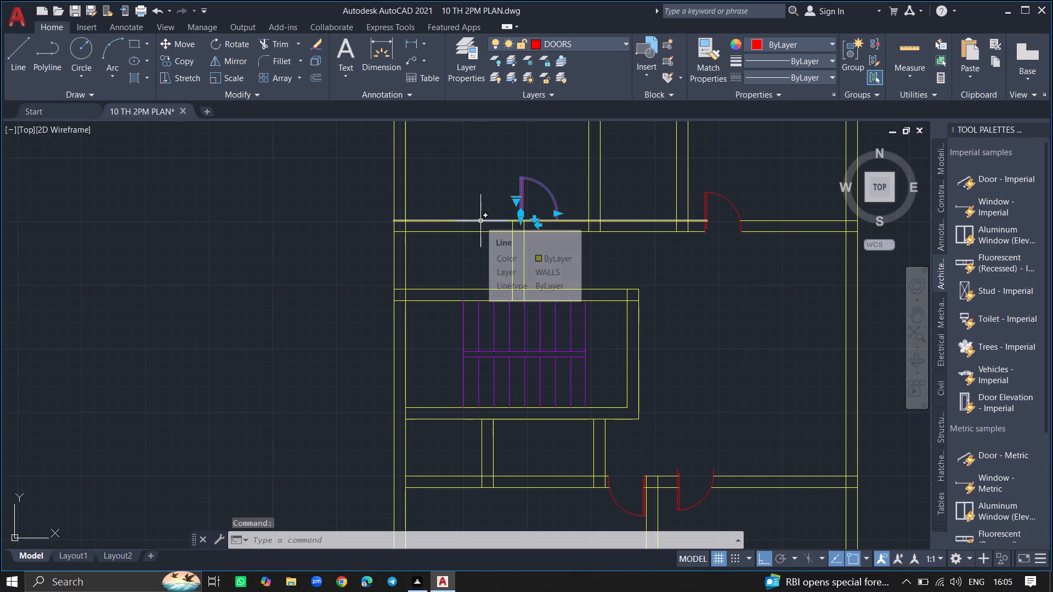
text(MIRRORO)
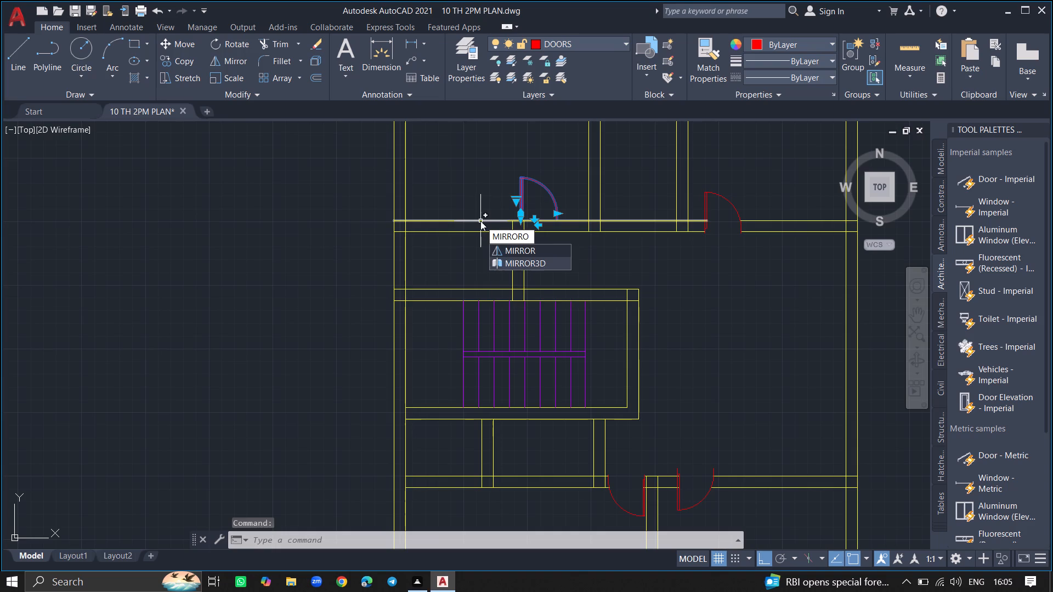
key(BackSpace)
key(Return)
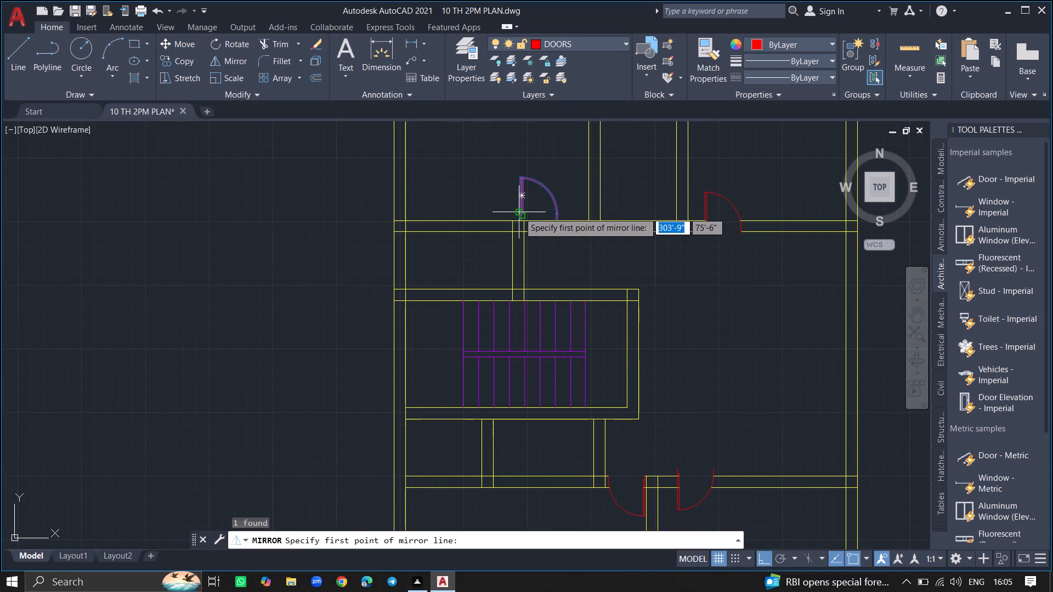
ctrl+scroll(519, 212, up, 4)
click(536, 255)
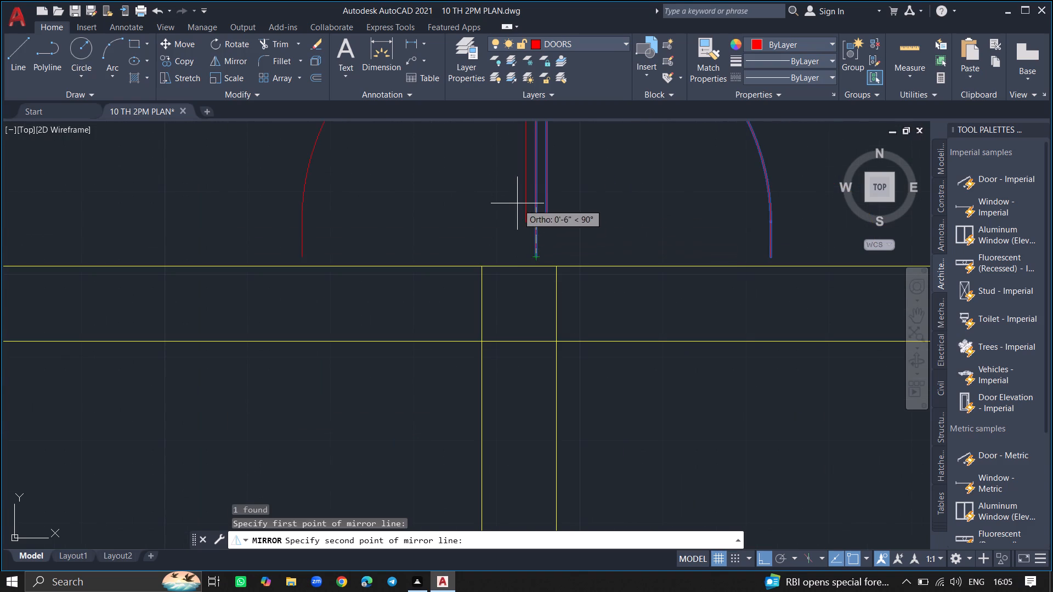
ctrl+scroll(517, 203, down, 3)
click(517, 203)
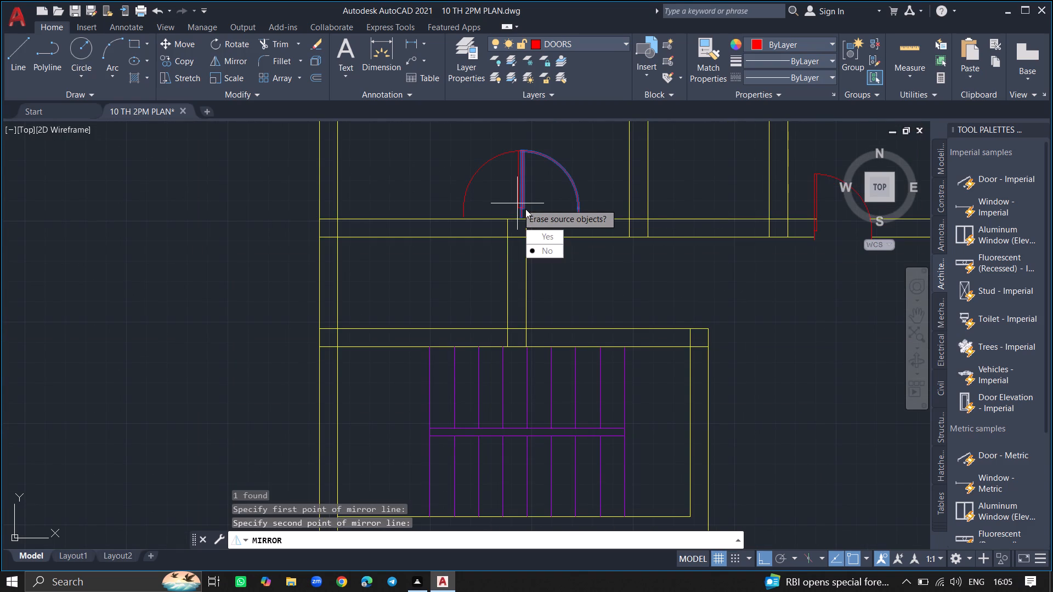
drag(534, 231, 517, 203)
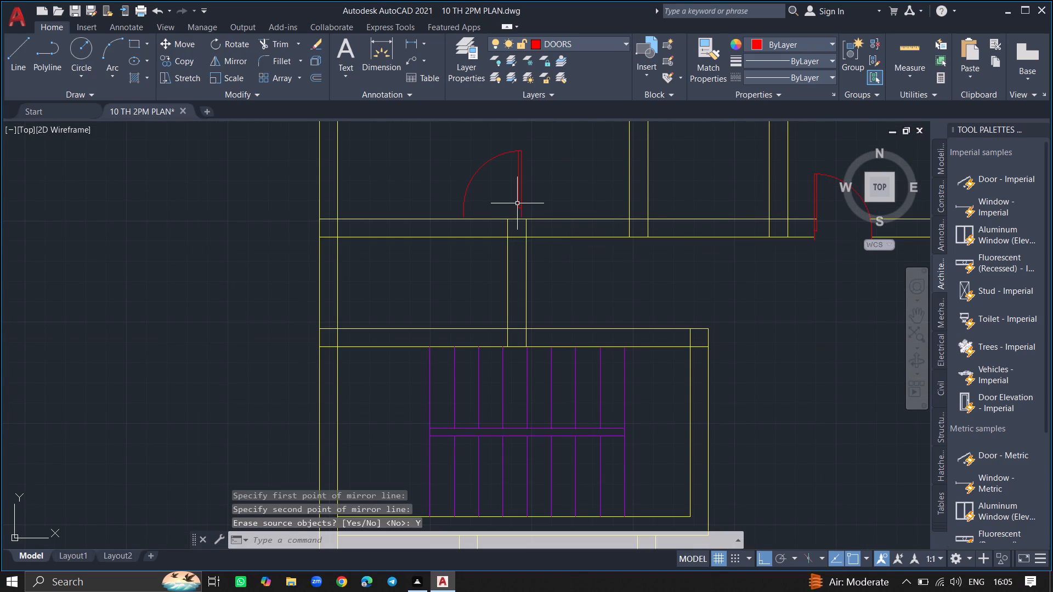
Move the northwest room's mirrored door about 3' east and slightly south into the room's south wall, east of the short partition.
click(519, 201)
text(MOVE)
key(Return)
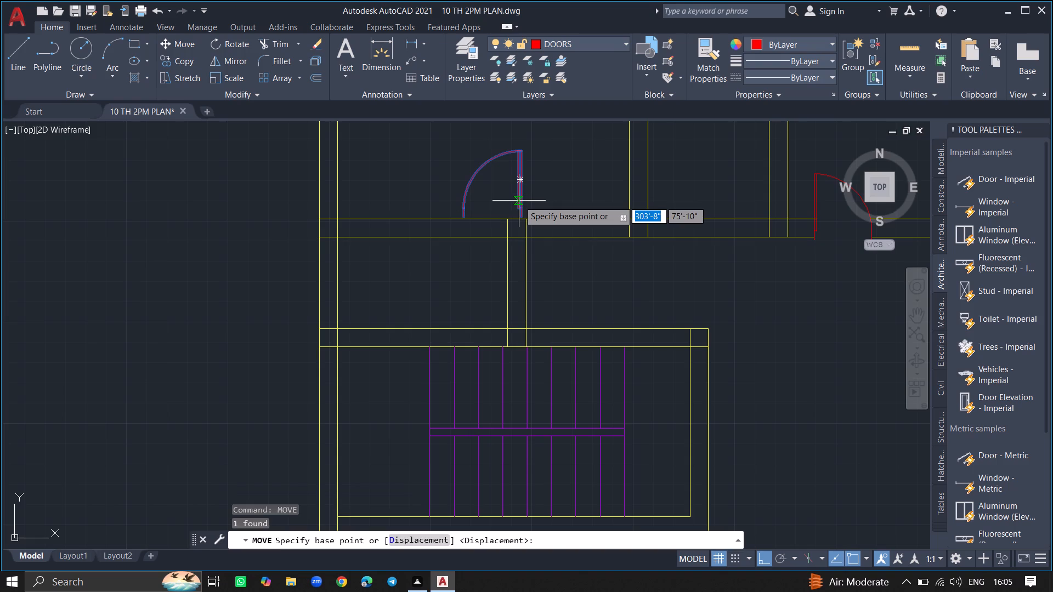
click(519, 201)
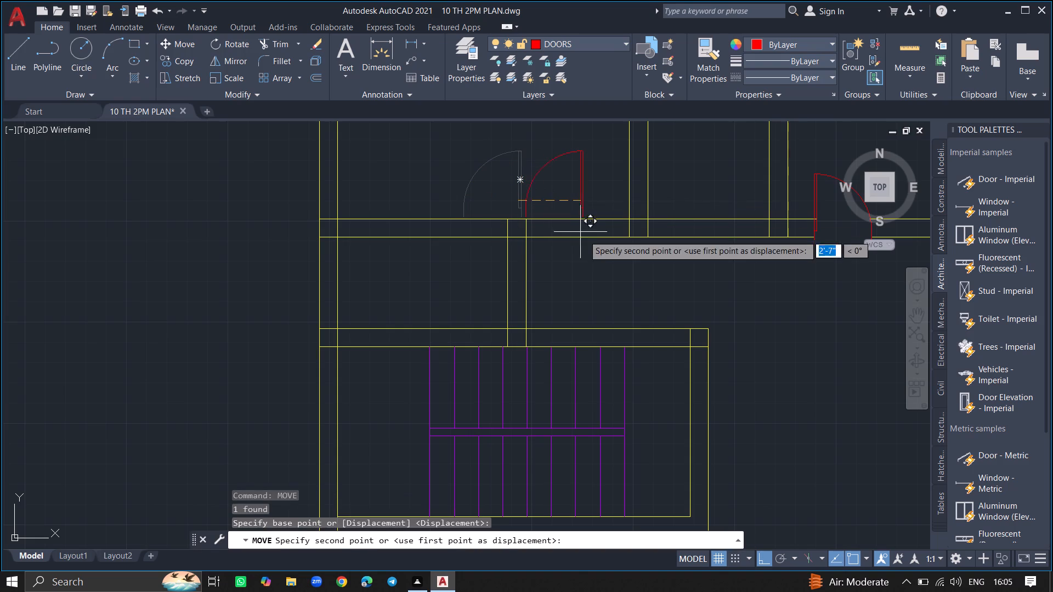
key(F8)
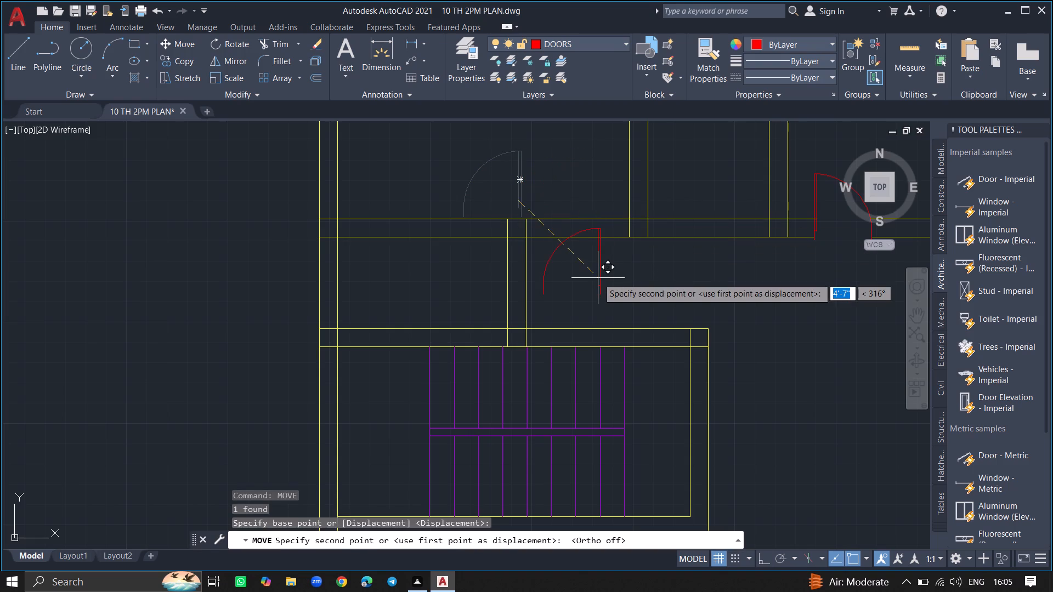
click(596, 224)
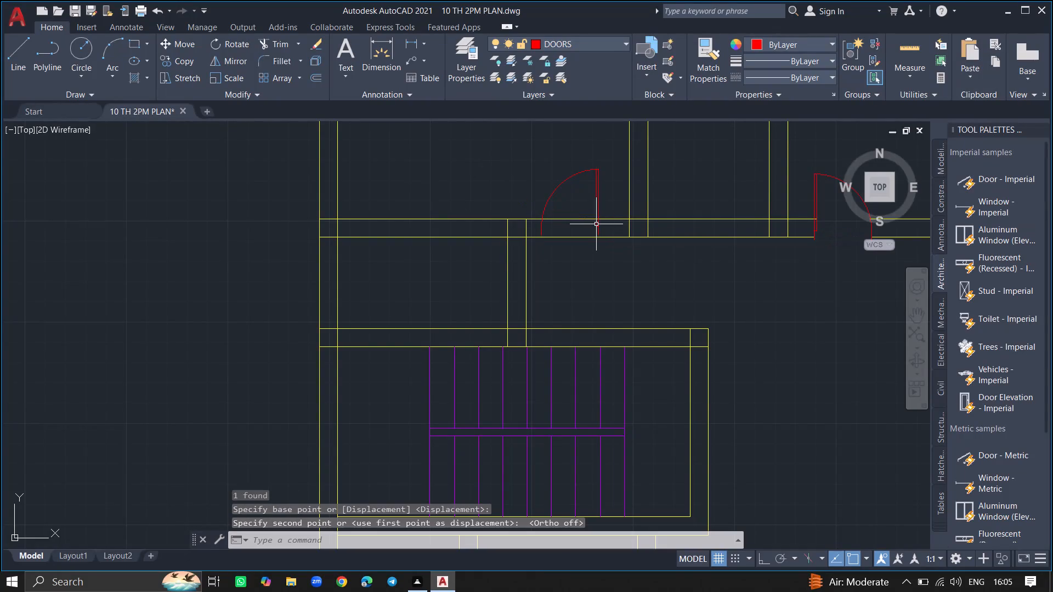
Nudge the northwest room's door a few inches south so both jamb ends cross the wall's lower line.
ctrl+scroll(582, 249, up, 3)
ctrl+scroll(582, 249, down, 1)
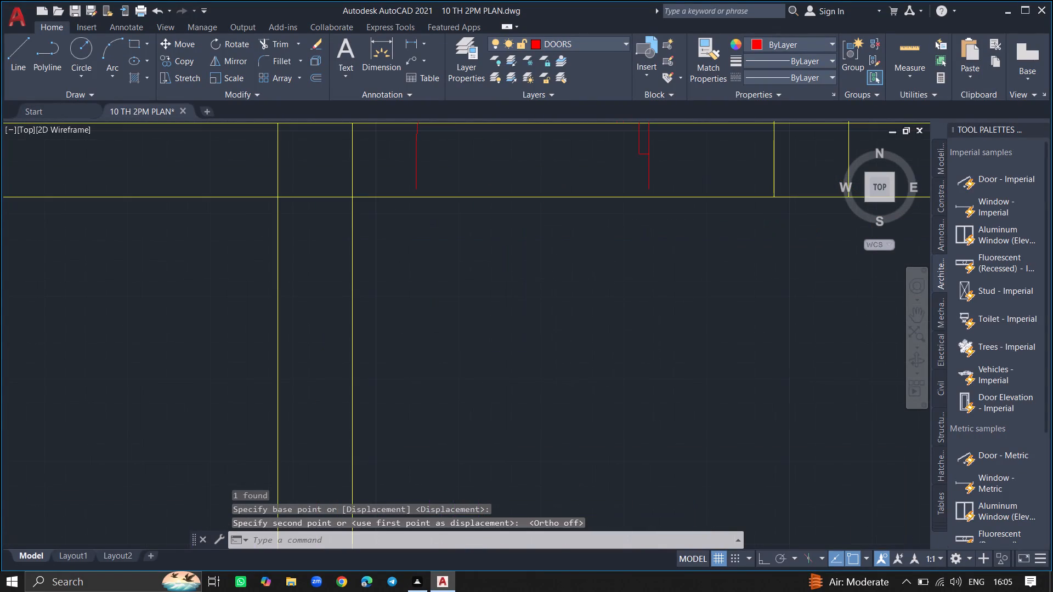
ctrl+scroll(582, 249, down, 2)
click(556, 186)
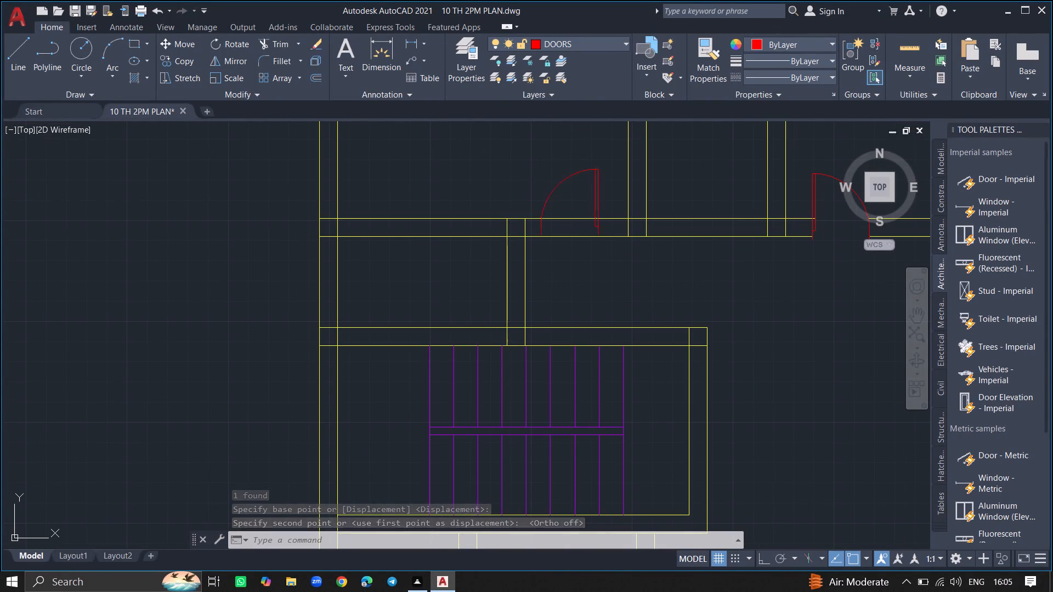
text(MOVE)
key(Return)
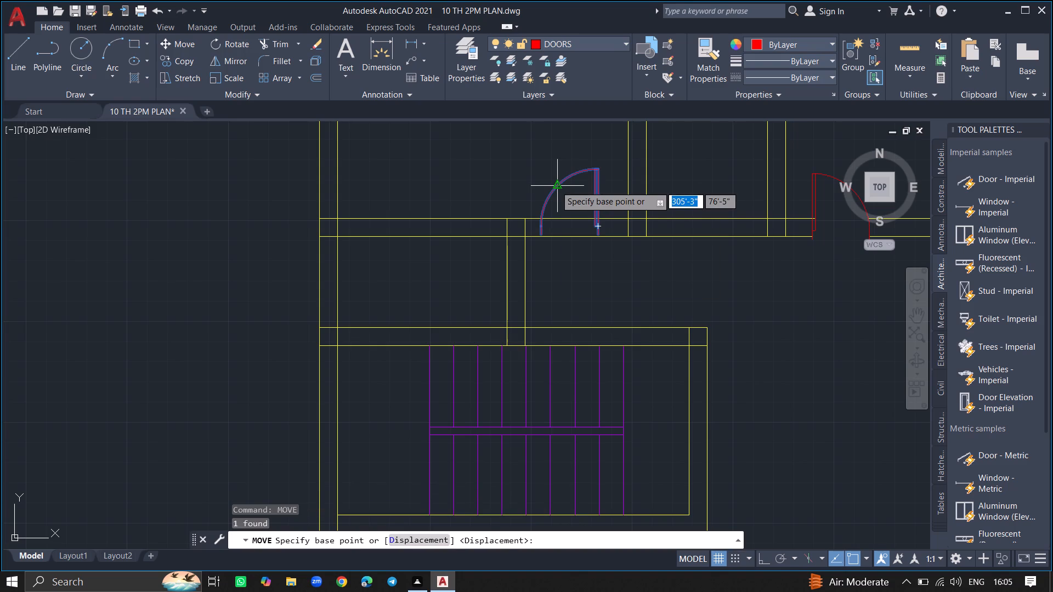
click(556, 186)
ctrl+scroll(556, 193, up, 4)
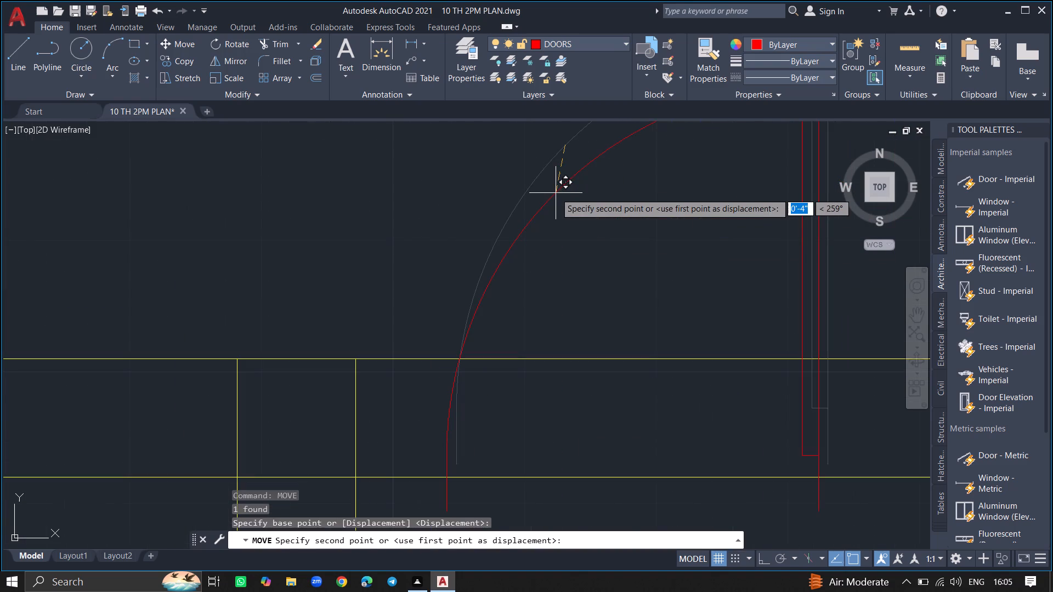
click(556, 185)
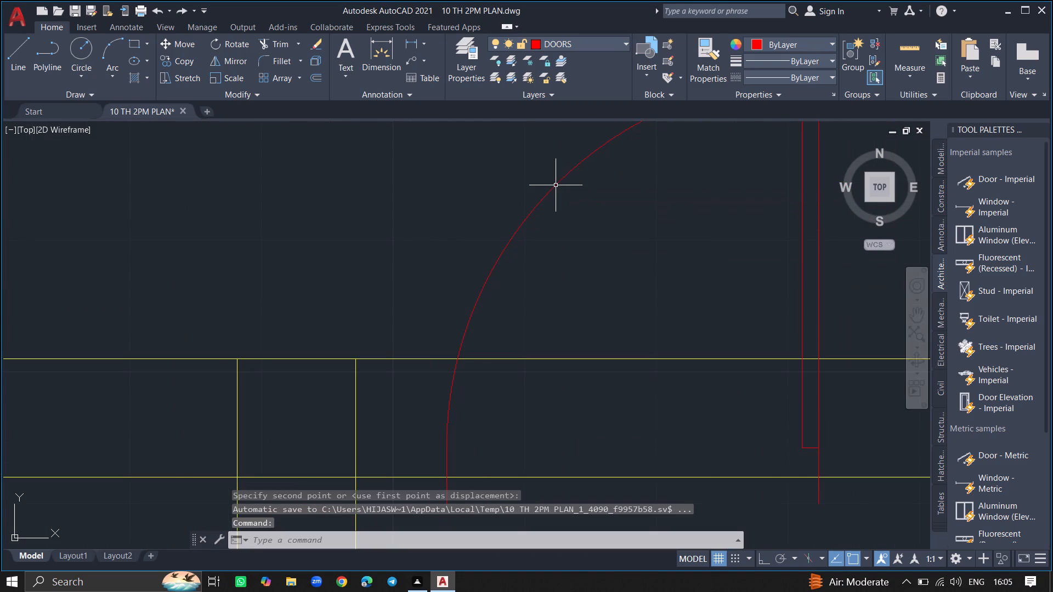
Trim both lines of the northwest room's south wall between the door's jambs, including the short piece inside the leaf.
text(TR)
key(Return)
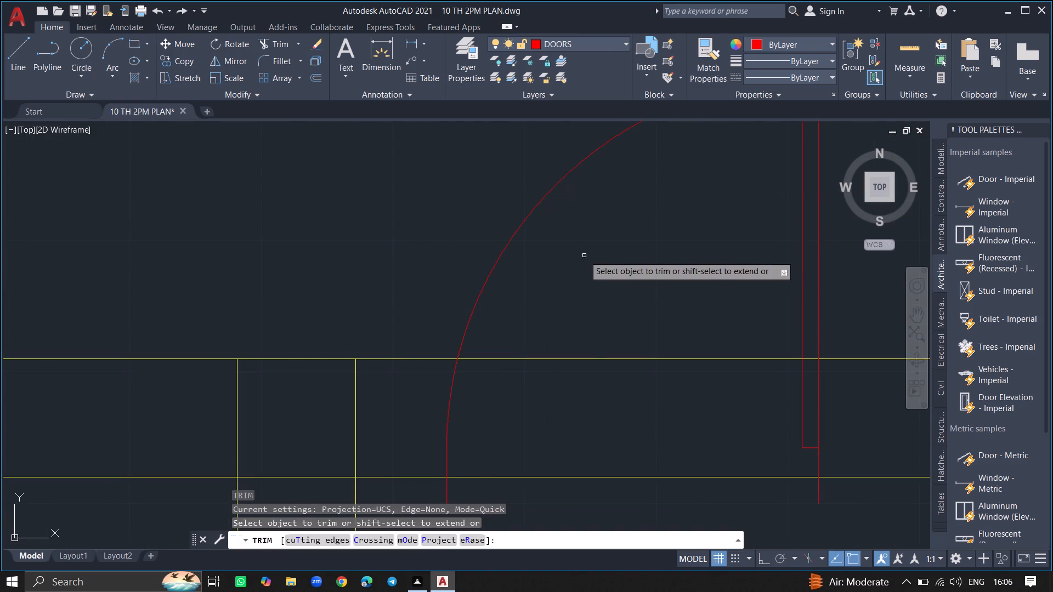
click(595, 357)
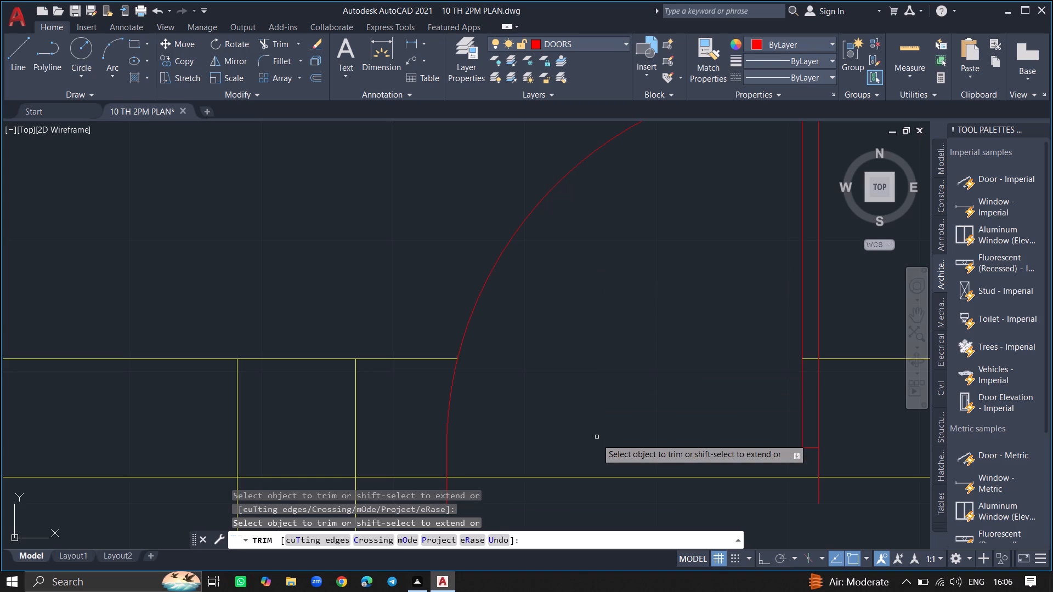
click(601, 476)
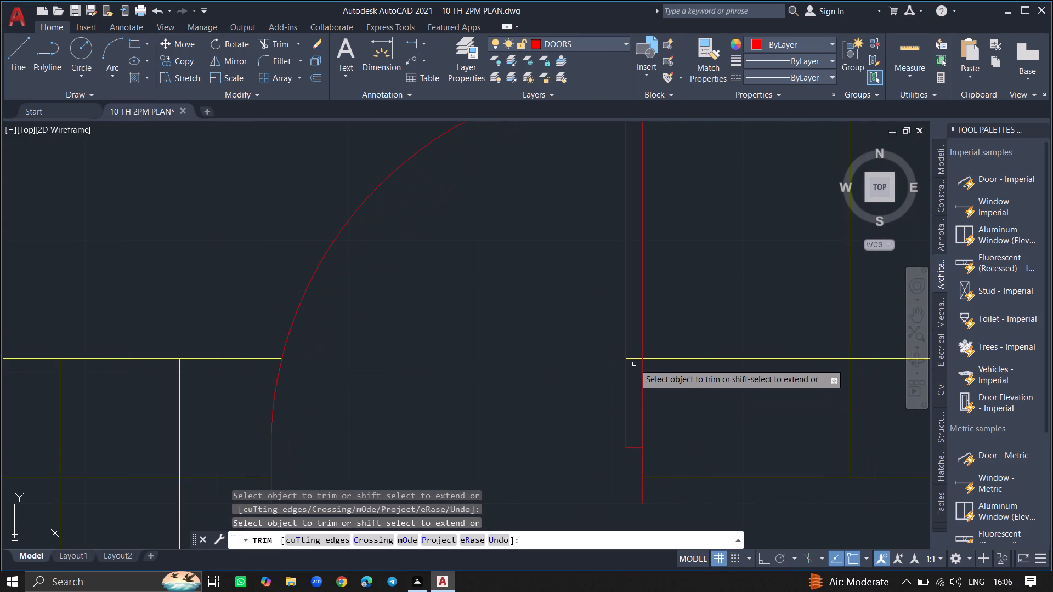
click(633, 358)
key(Return)
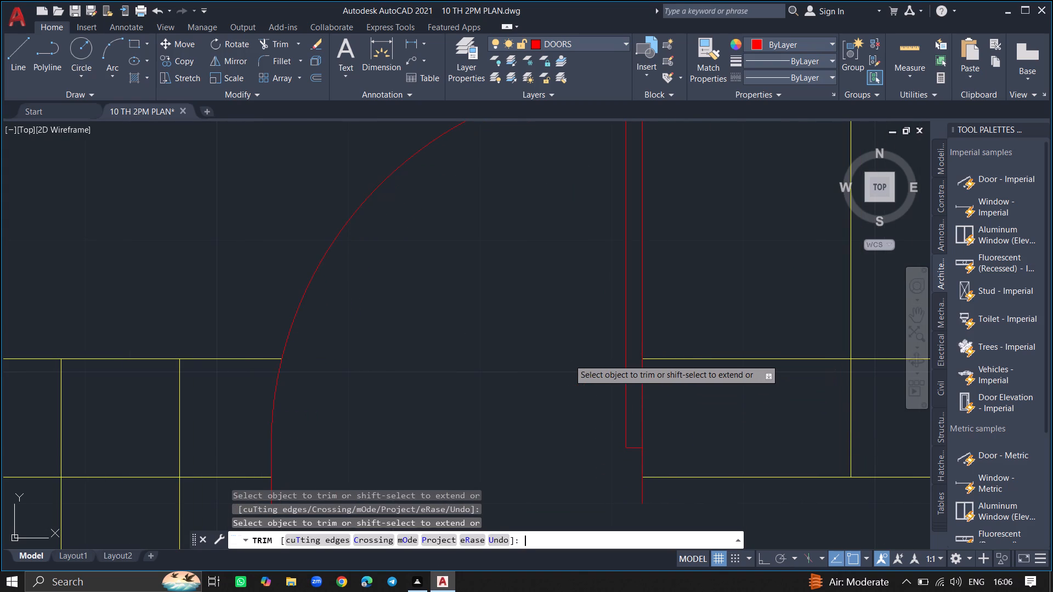
Insert a Door - Imperial block in the empty space between the two plans and set it to Open 90º.
ctrl+scroll(569, 359, down, 2)
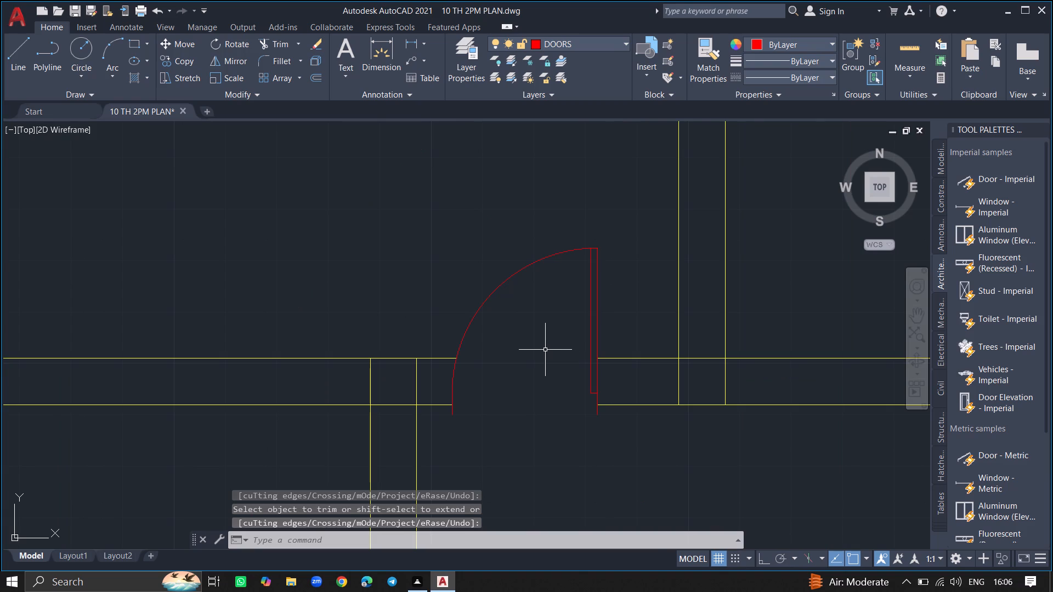
ctrl+scroll(545, 350, down, 2)
ctrl+scroll(514, 408, down, 1)
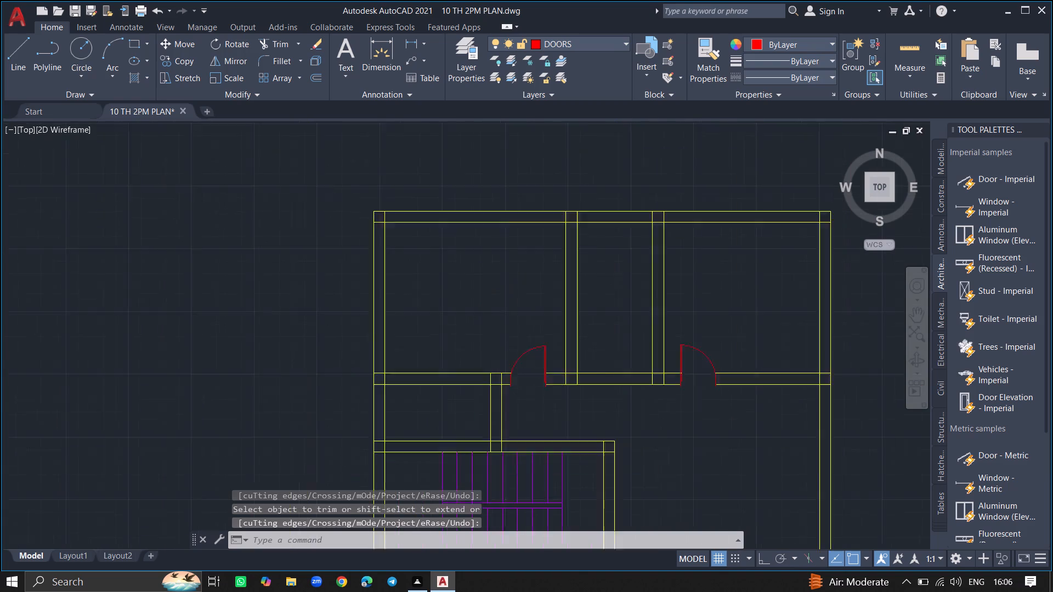
ctrl+scroll(514, 408, down, 2)
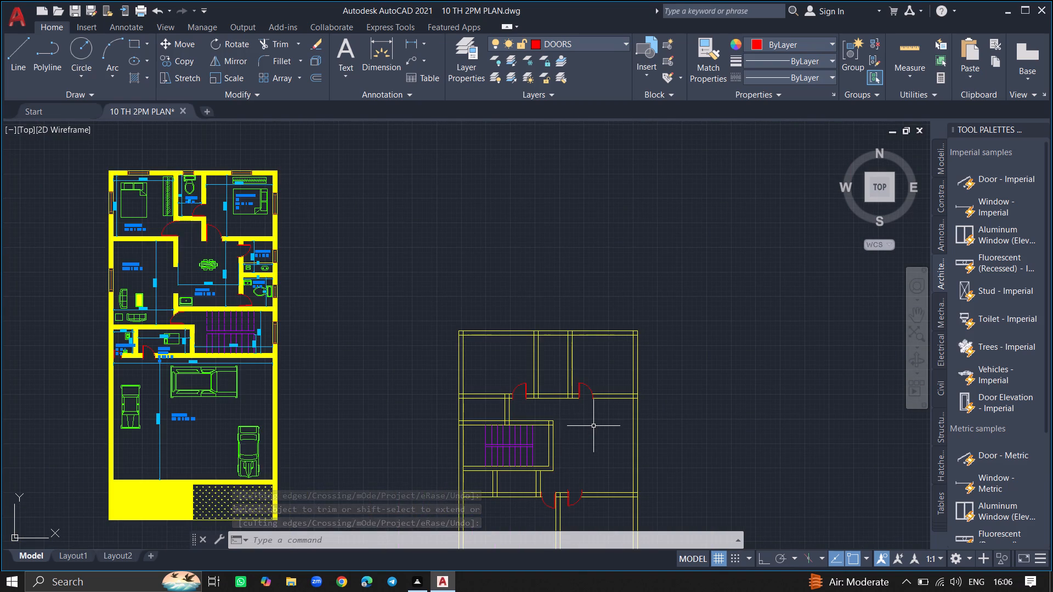
click(988, 181)
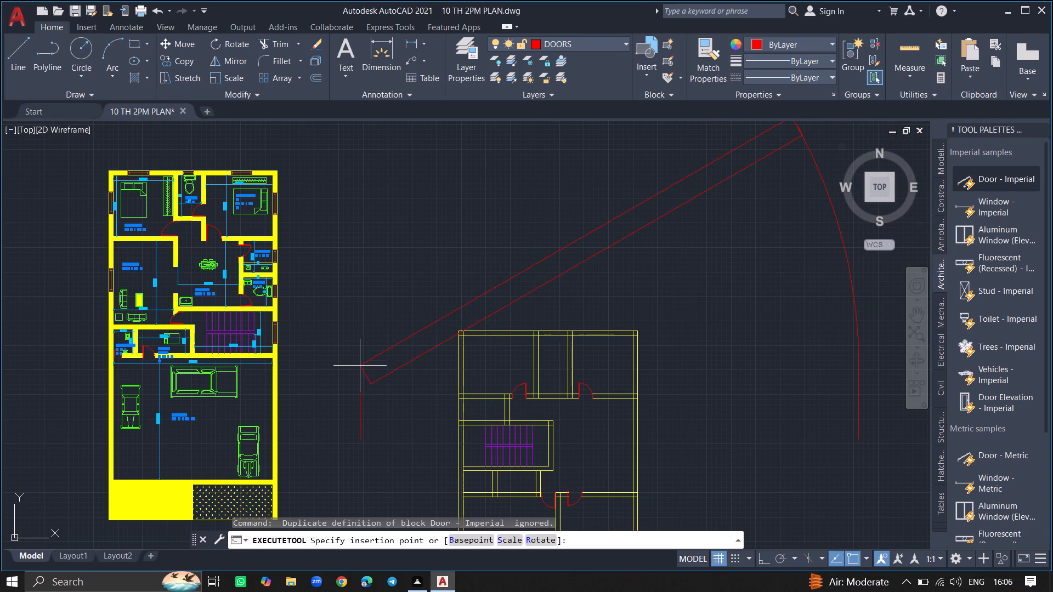
click(360, 366)
click(360, 366)
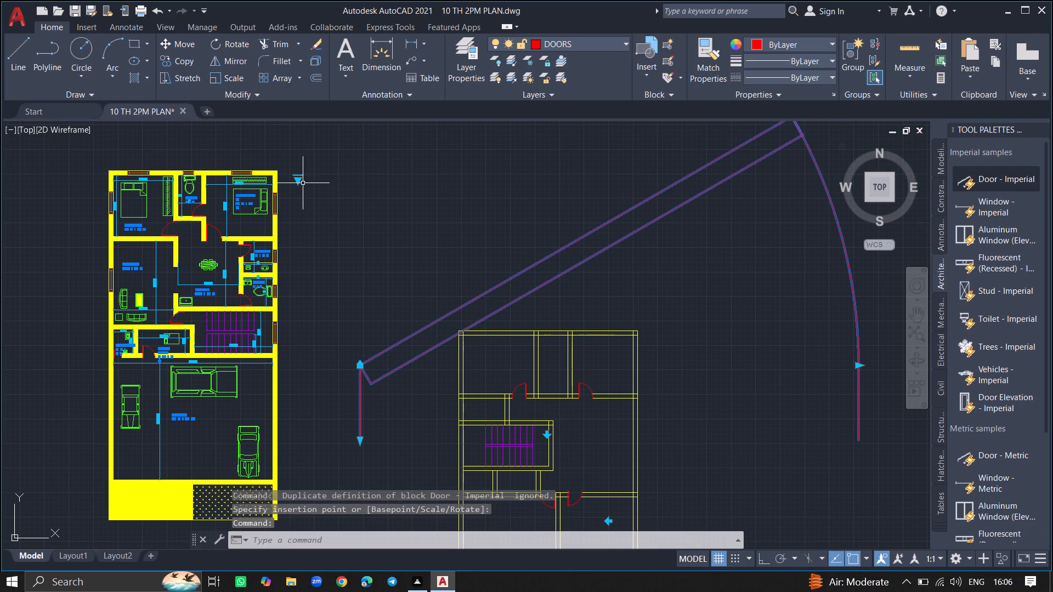
click(299, 180)
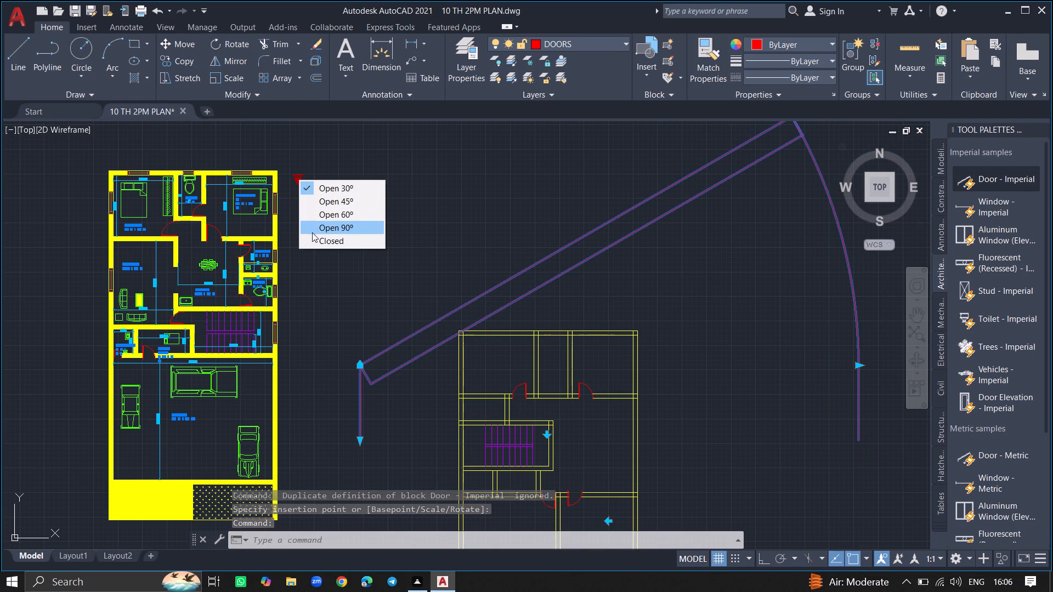
click(313, 232)
key(Escape)
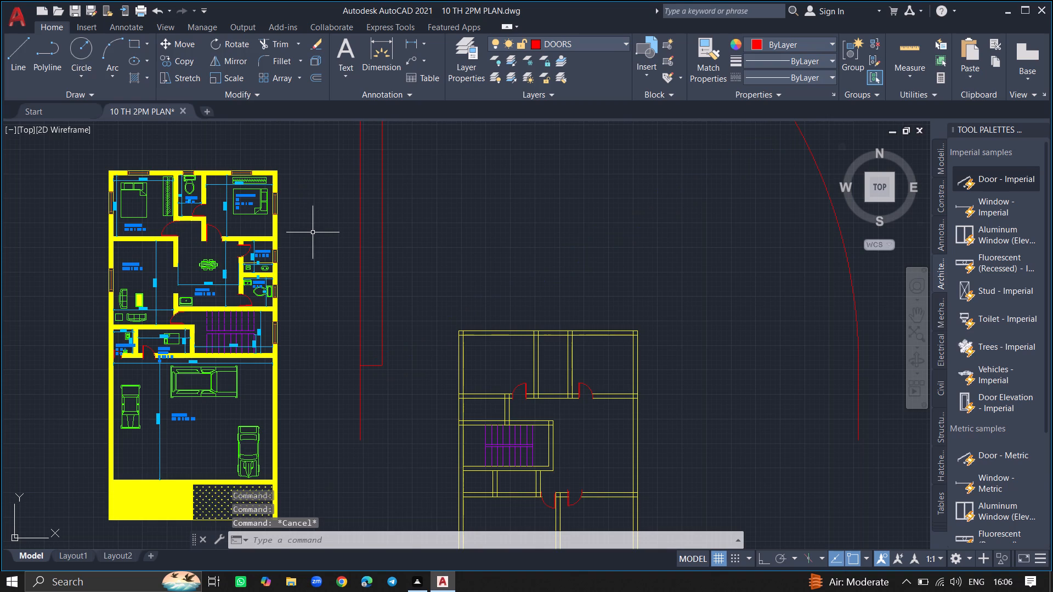
Scale the newly inserted door down freehand from a point on its leaf to roughly a room door's size.
click(359, 207)
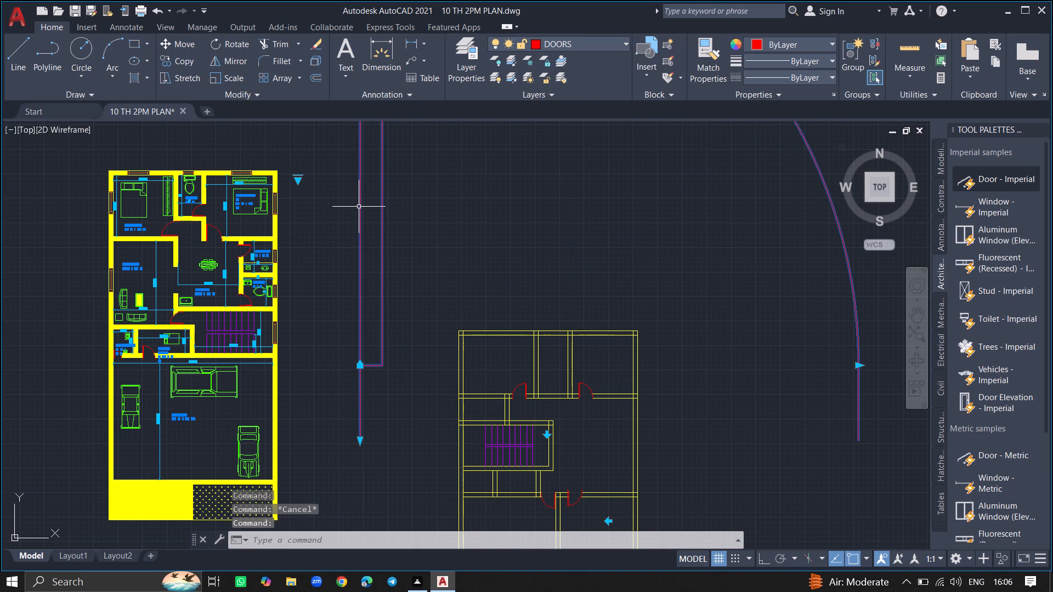
text(SC)
key(Return)
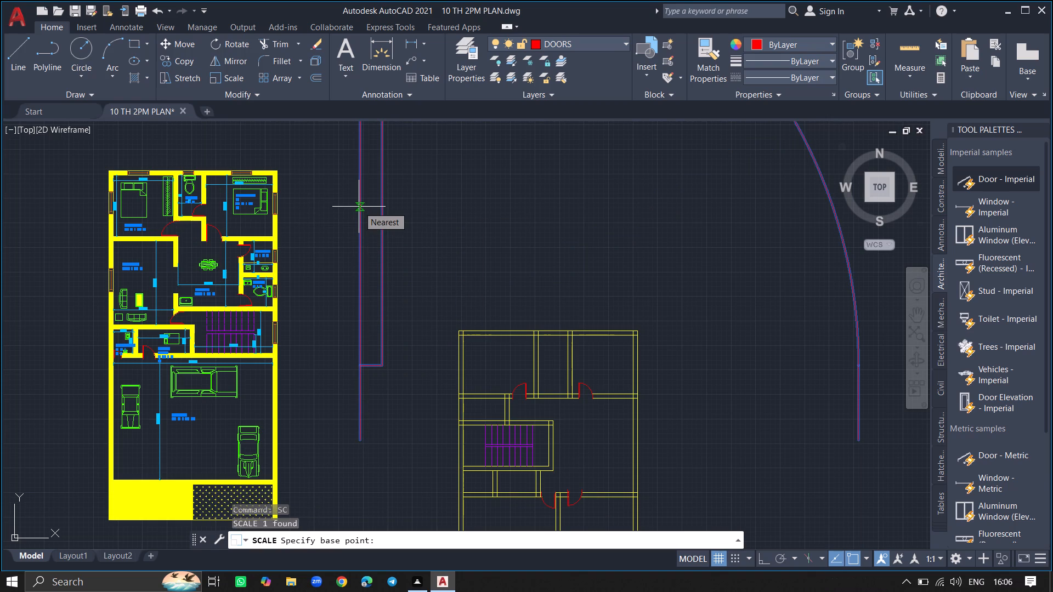
click(359, 207)
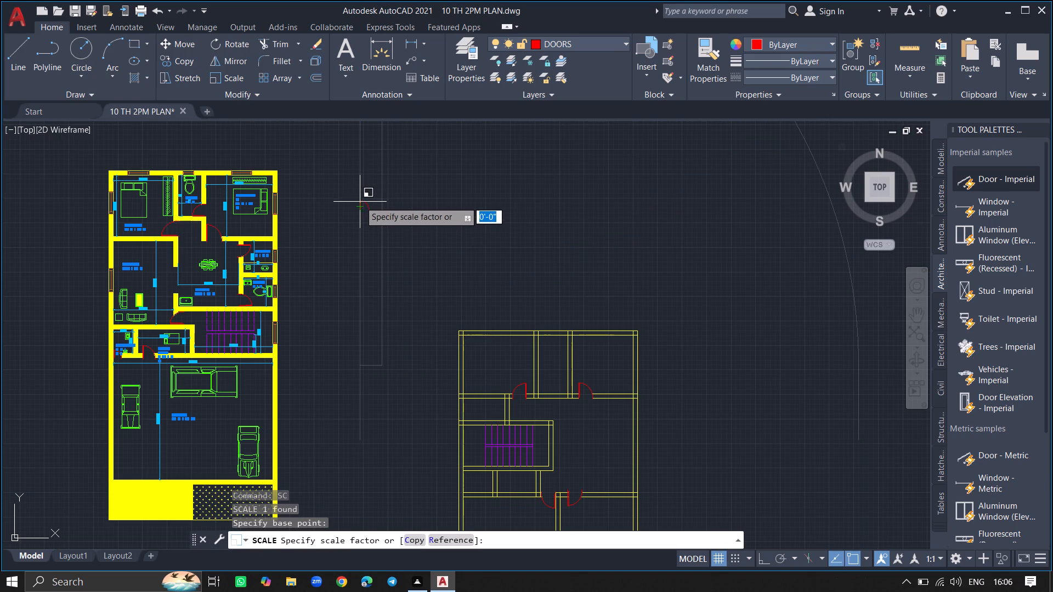
ctrl+scroll(360, 196, up, 3)
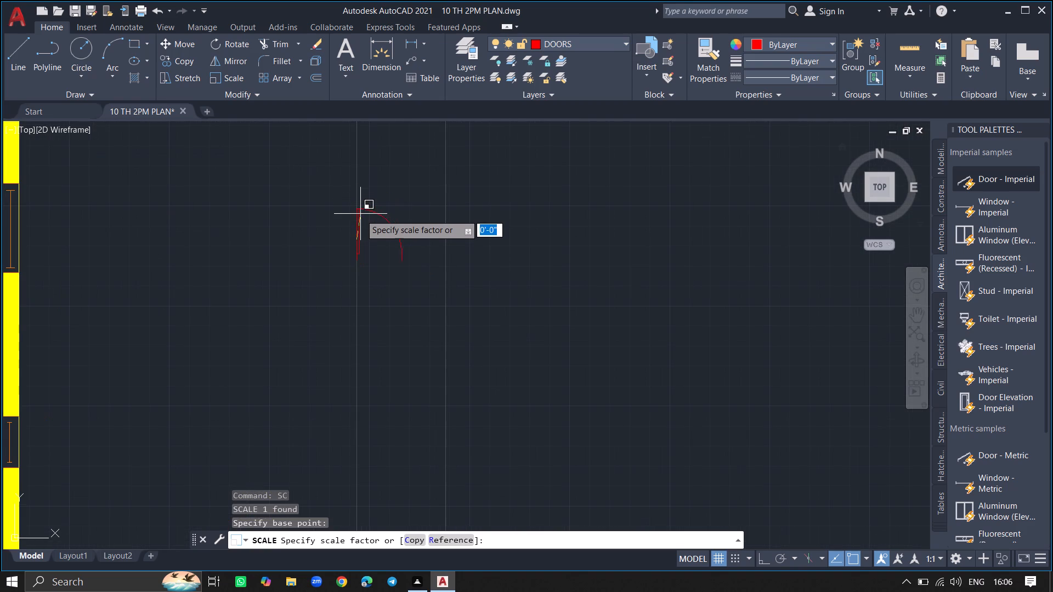
click(360, 220)
click(358, 222)
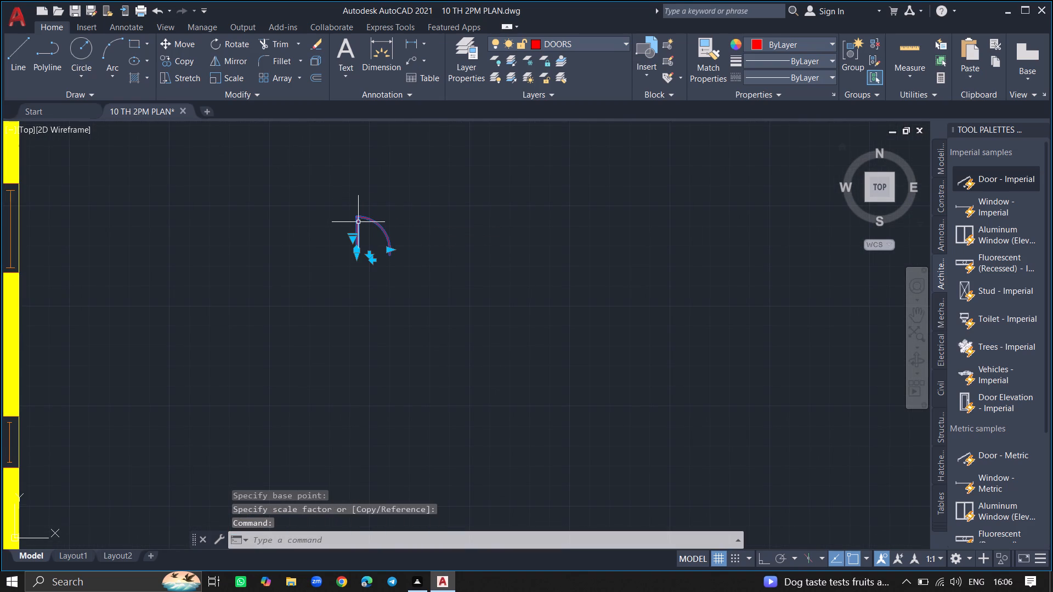
Move the scaled door into the small space between the northwest room's south wall and the staircase's north wall.
text(MOVE)
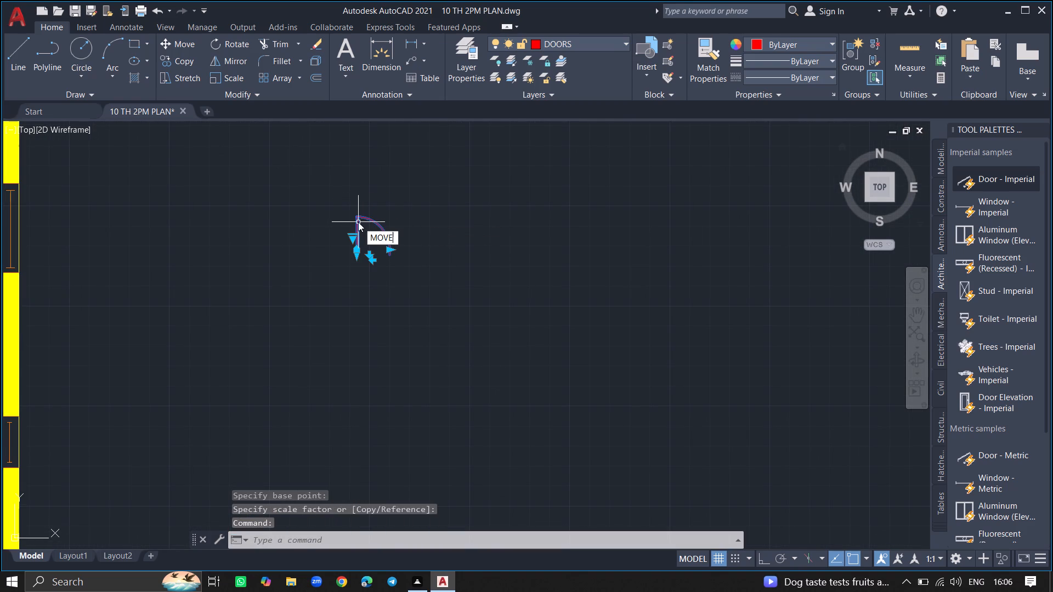
key(Return)
click(358, 222)
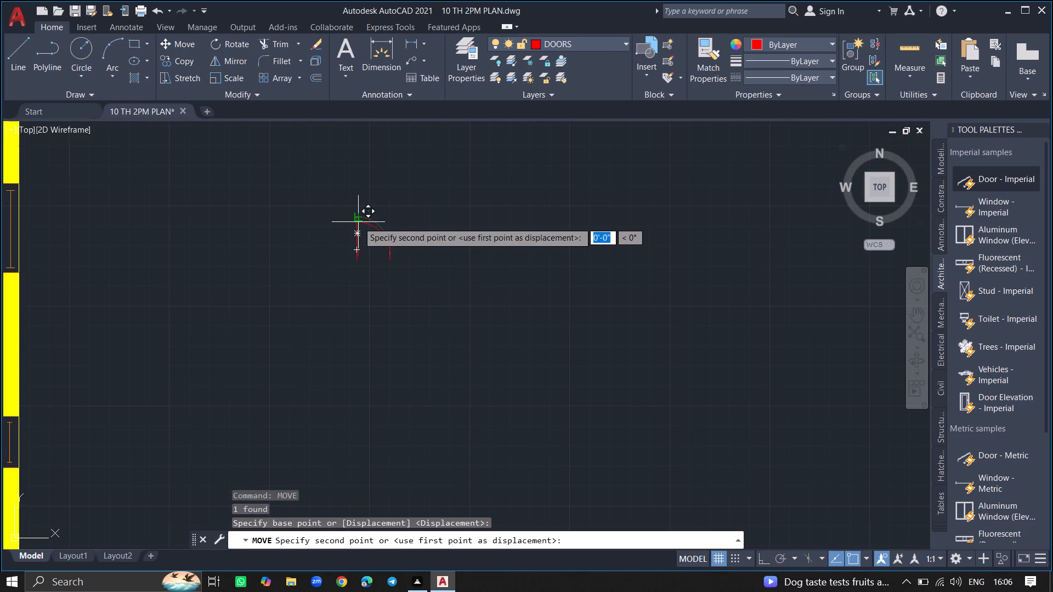
ctrl+scroll(336, 275, down, 4)
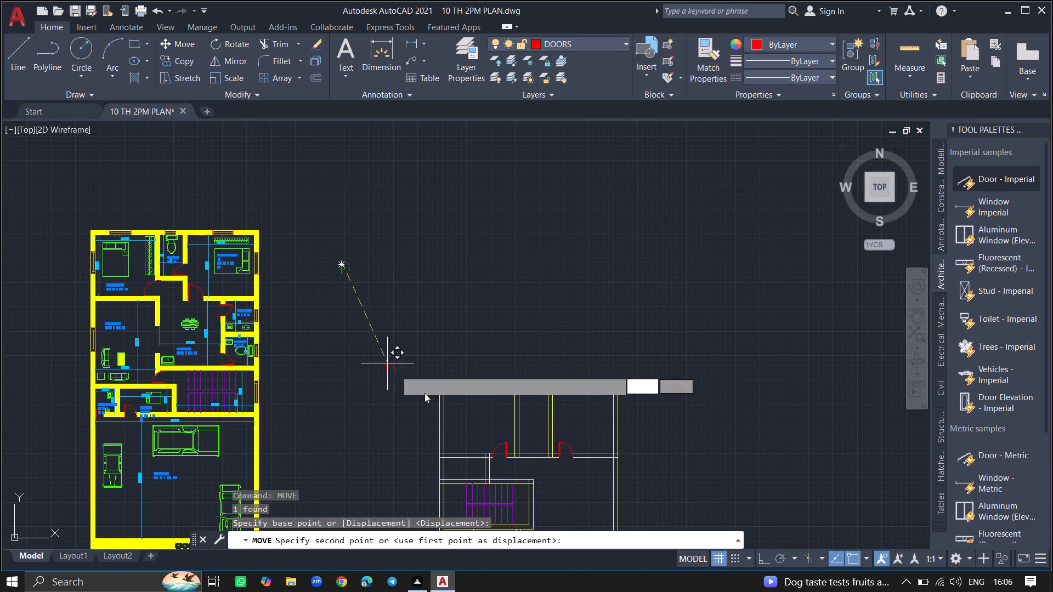
ctrl+scroll(430, 397, down, 2)
ctrl+scroll(440, 431, up, 8)
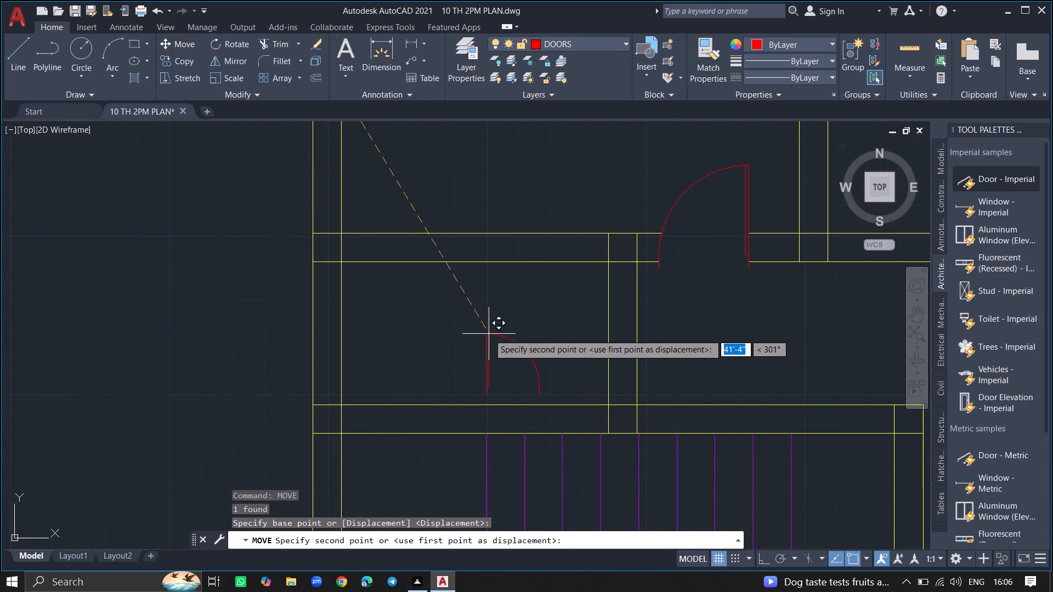
ctrl+scroll(489, 334, up, 2)
click(489, 334)
Rotate the door 90° counterclockwise about its leaf tip so the leaf lies horizontal and the jambs point east.
click(489, 334)
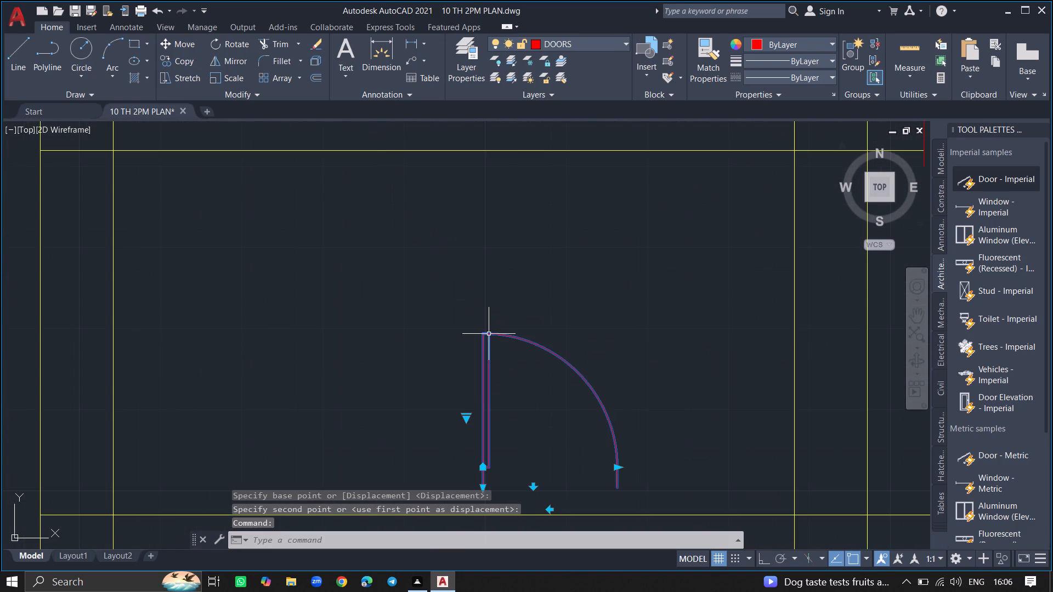
text(RO)
key(Return)
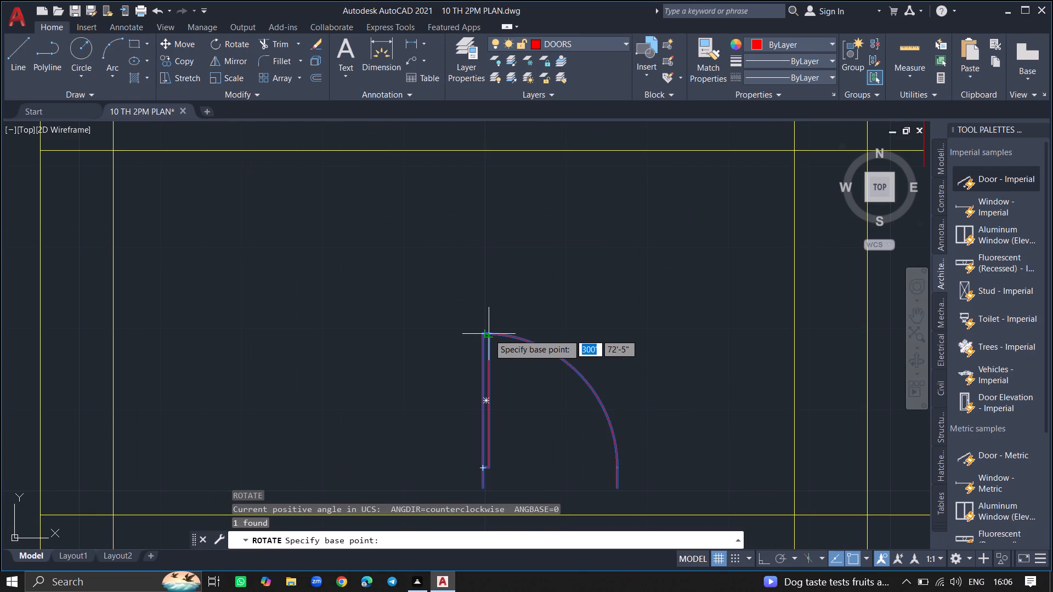
click(489, 334)
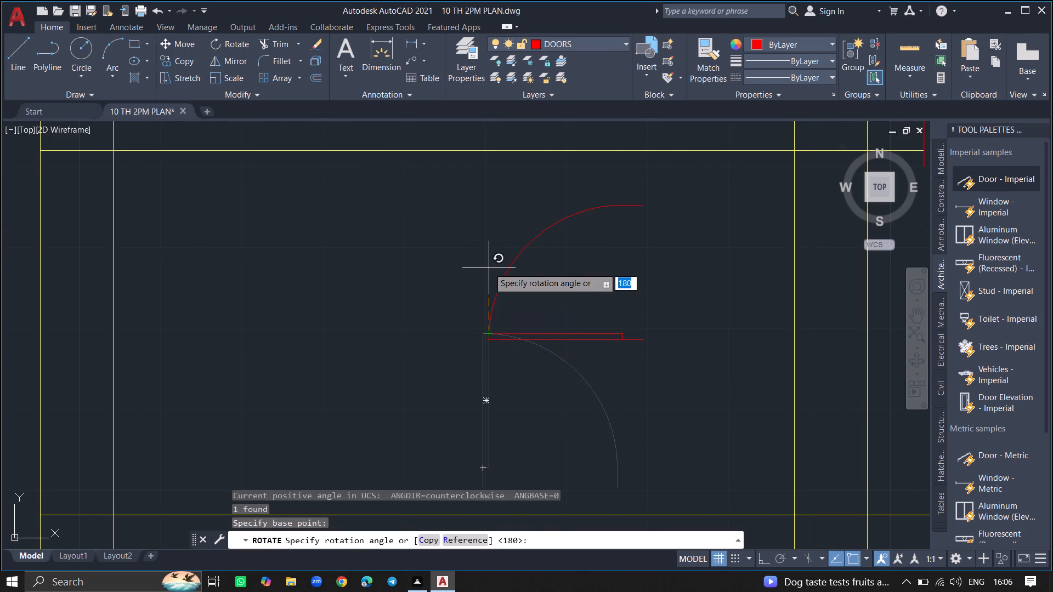
click(489, 267)
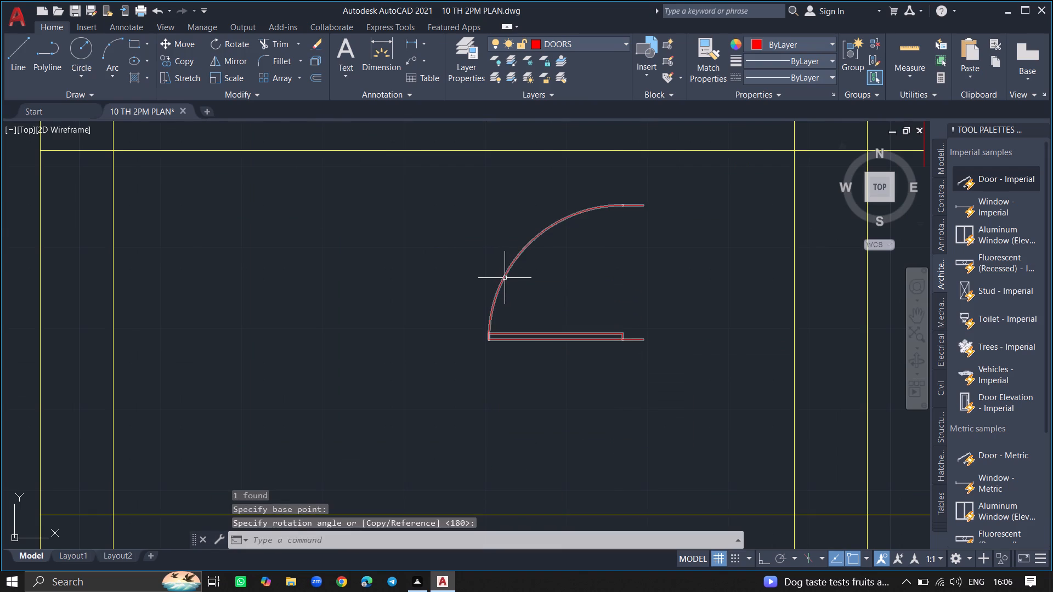
Move the door about 3'-0" southeast onto the short vertical wall, just above the staircase's north wall.
click(505, 278)
text(MOVE)
key(Return)
click(505, 278)
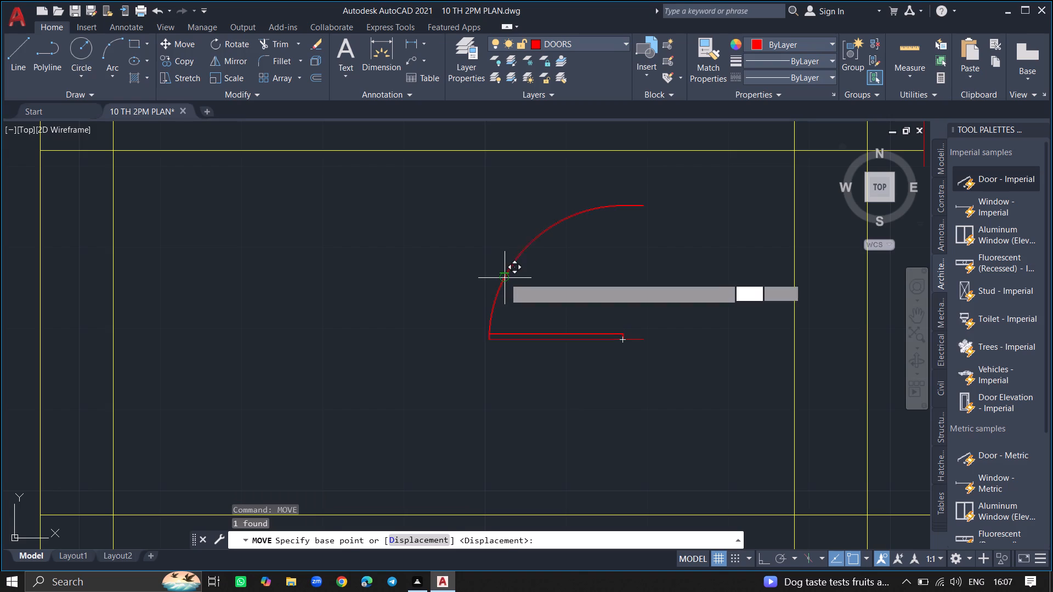
ctrl+scroll(565, 294, down, 4)
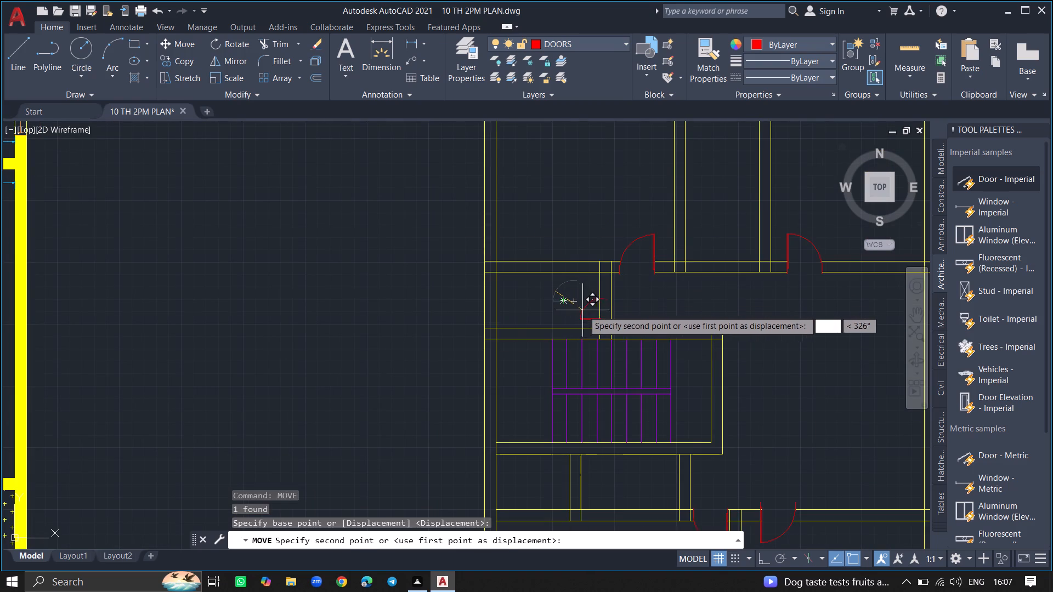
ctrl+scroll(598, 318, up, 5)
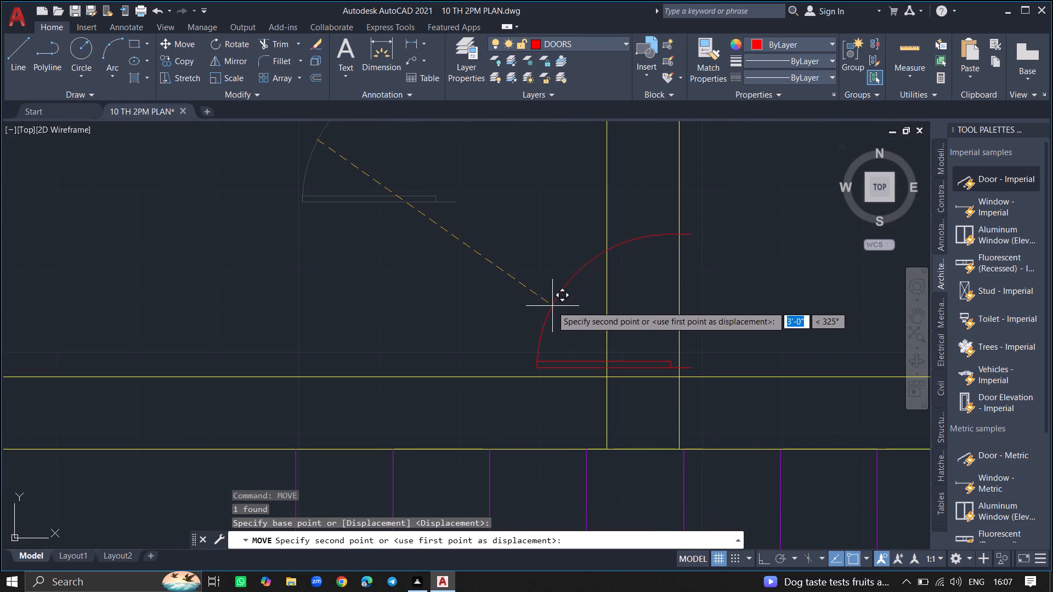
click(550, 305)
Trim both lines of the short vertical wall between the door's jambs, including the piece inside the leaf.
text(TR)
key(Return)
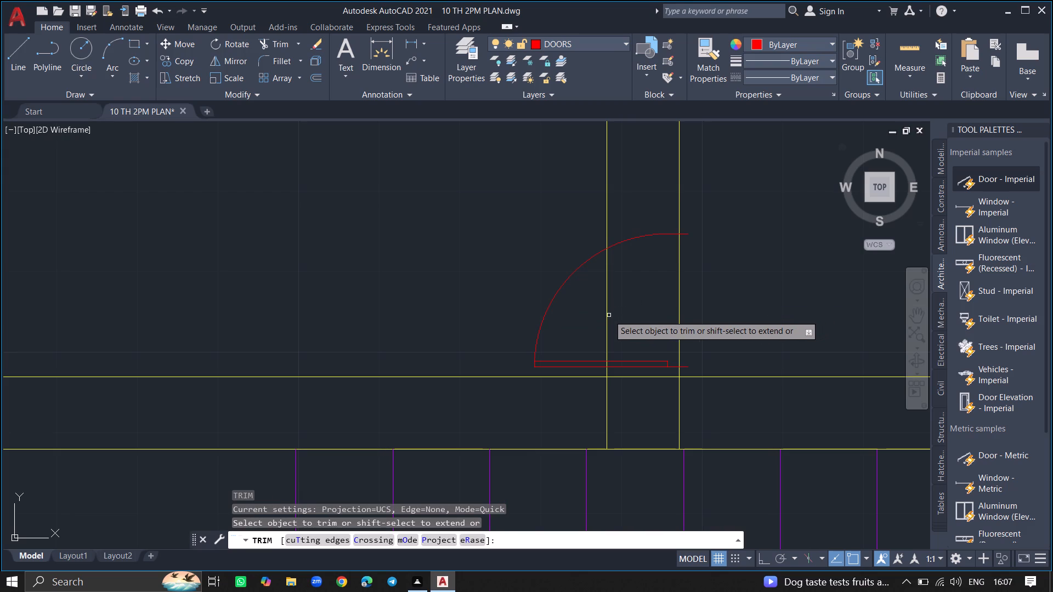
click(607, 315)
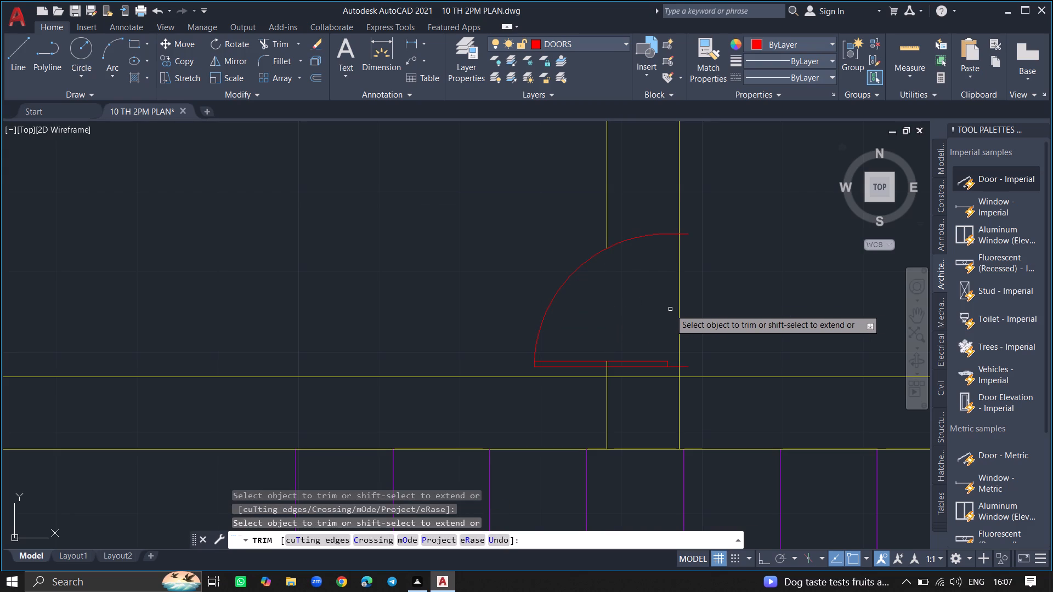
drag(680, 307, 585, 340)
key(Return)
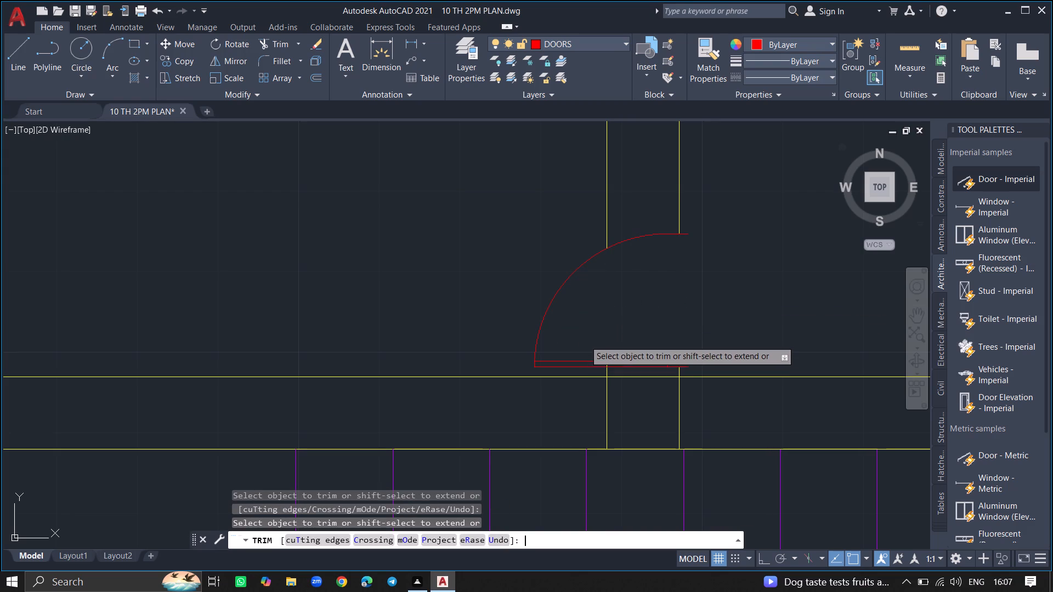
Copy the small door about 16'-9" south-southwest into the southwest room, just below its north wall.
ctrl+scroll(585, 340, down, 3)
ctrl+scroll(641, 329, down, 3)
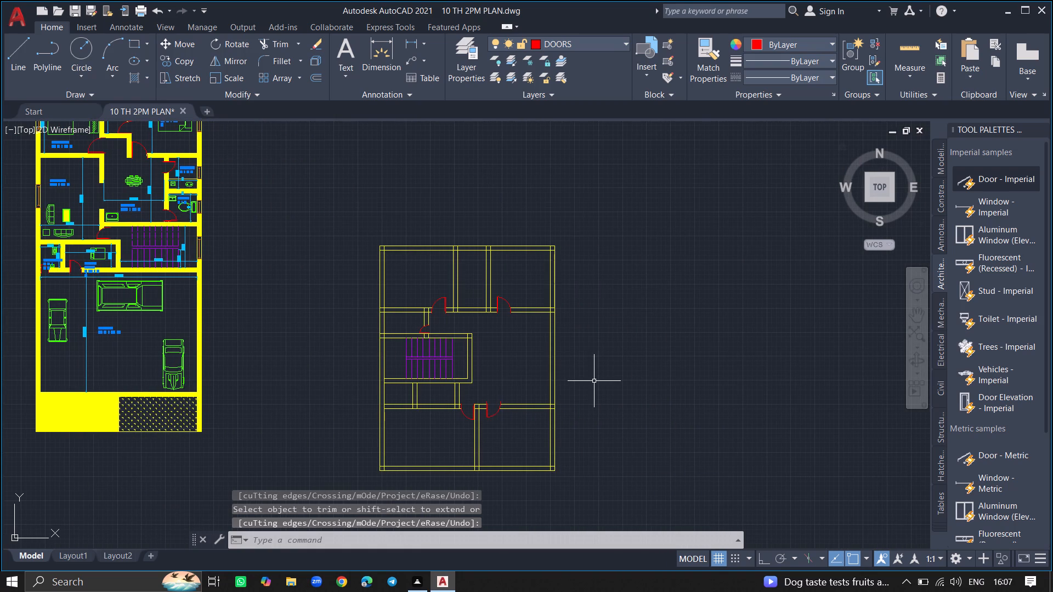
ctrl+scroll(401, 333, up, 2)
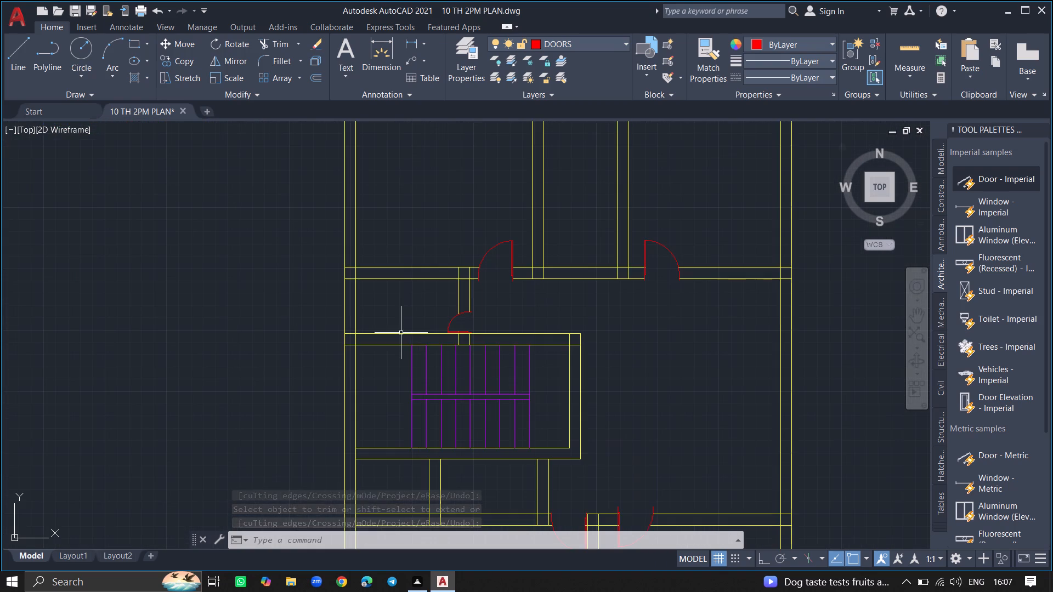
click(451, 323)
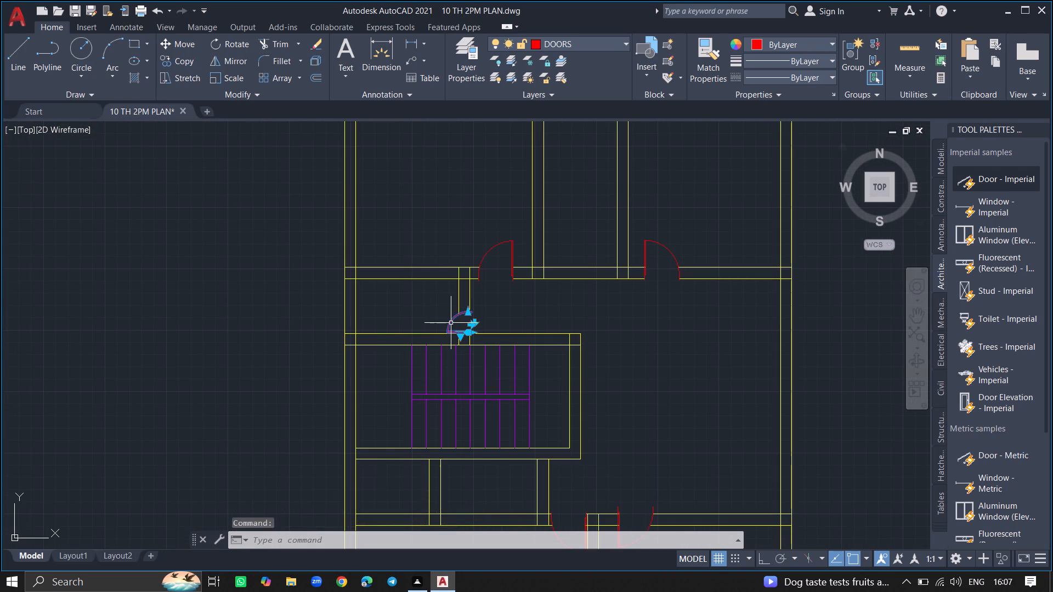
text(COPY)
key(Return)
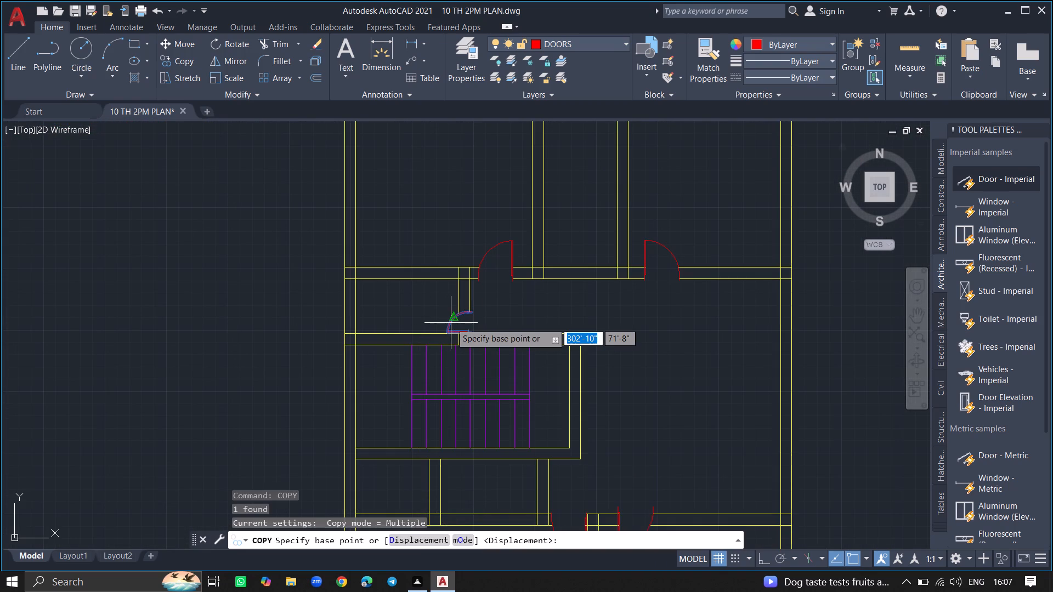
click(451, 323)
ctrl+scroll(416, 272, down, 1)
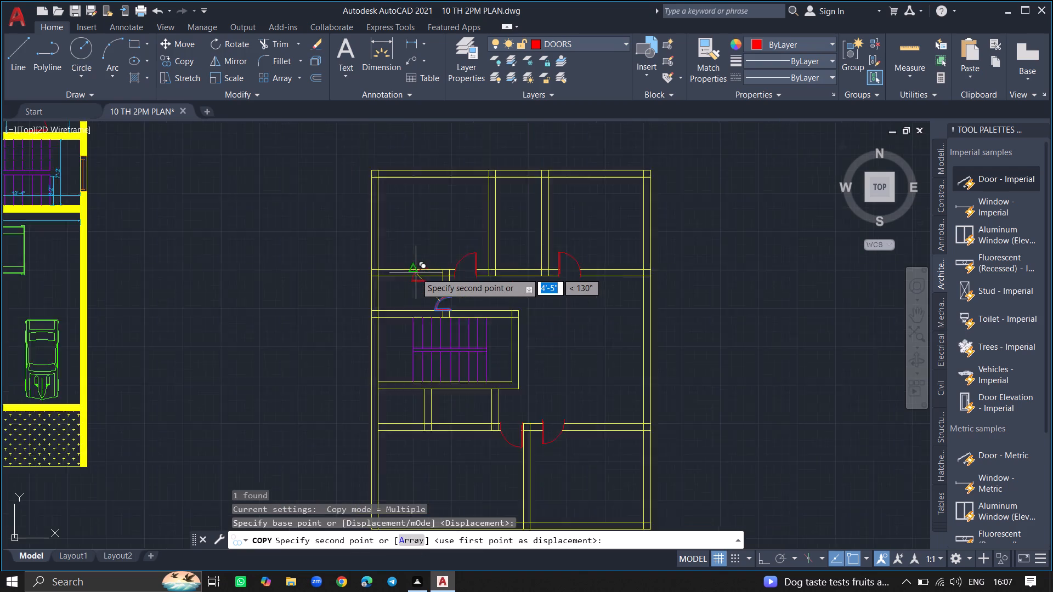
ctrl+scroll(416, 272, down, 2)
ctrl+scroll(419, 373, up, 5)
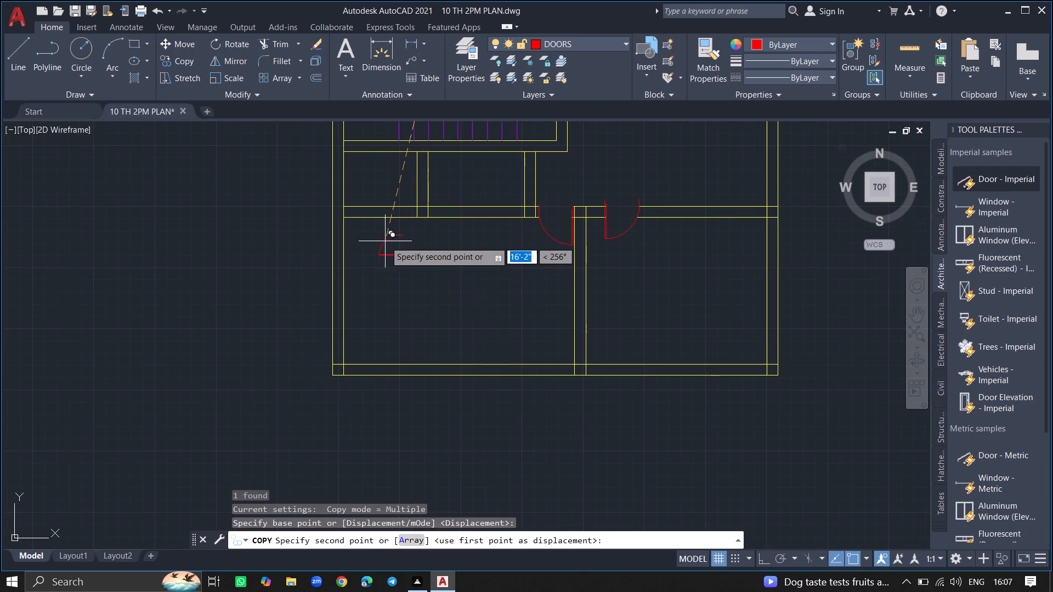
click(374, 248)
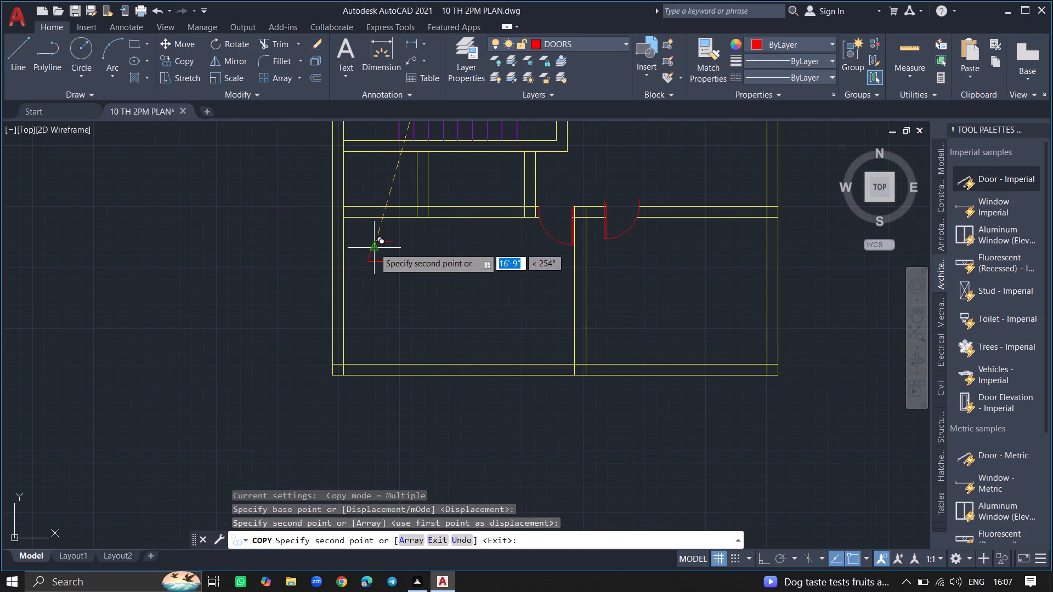
key(Return)
Turn Ortho on and rotate the copied door 90° counterclockwise so its leaf hangs vertically with the jambs pointing north.
ctrl+scroll(374, 248, up, 3)
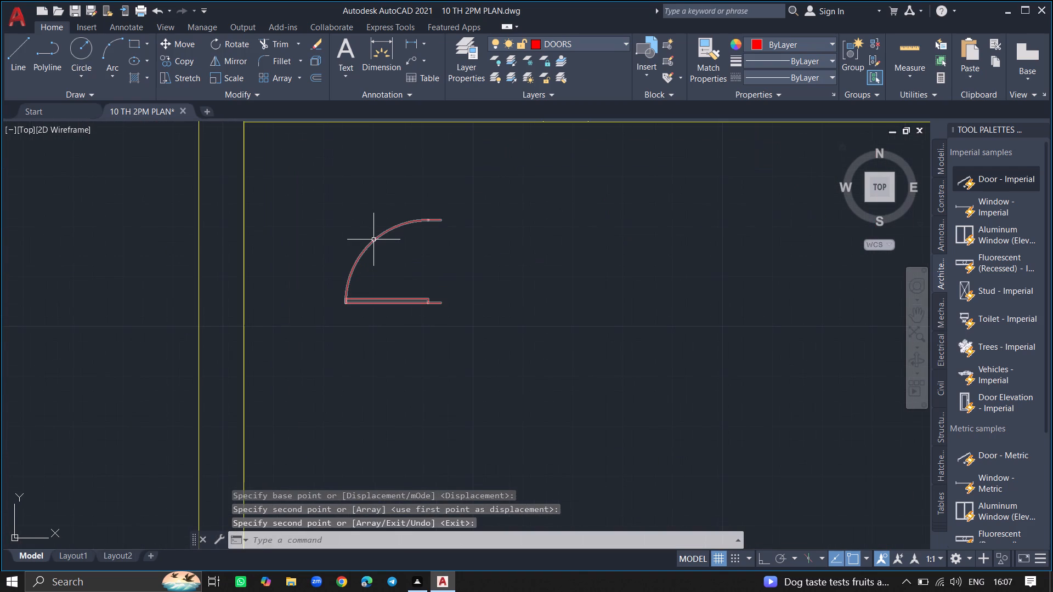
click(373, 240)
text(RO)
key(Return)
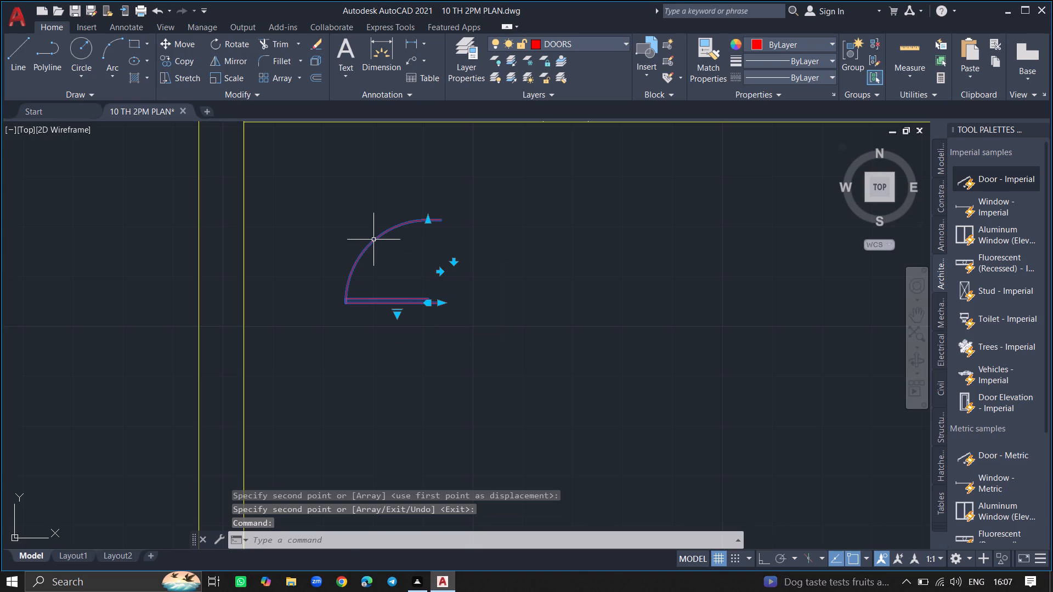
click(373, 240)
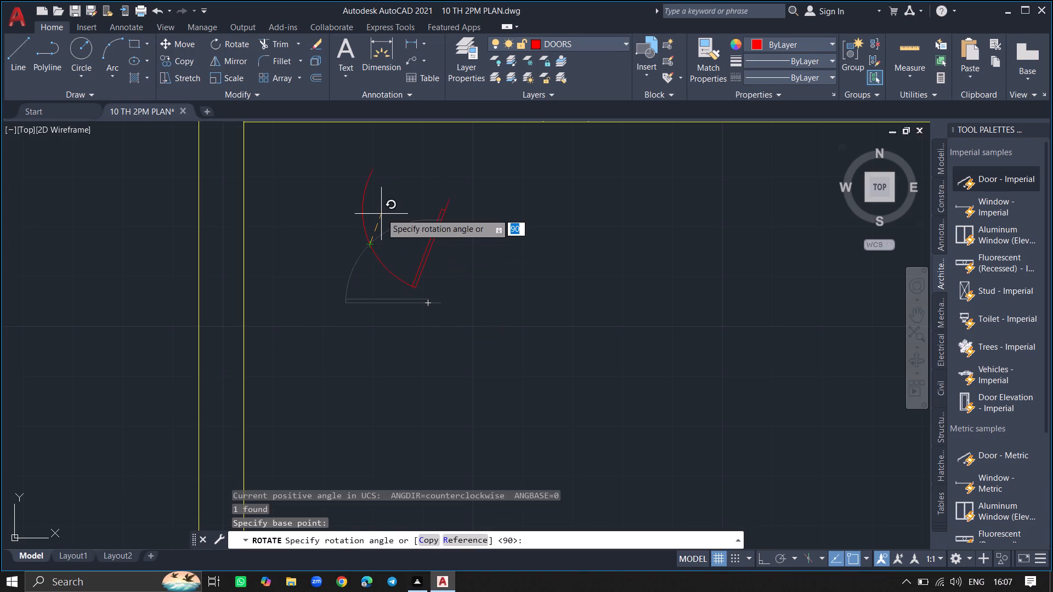
key(F8)
click(382, 210)
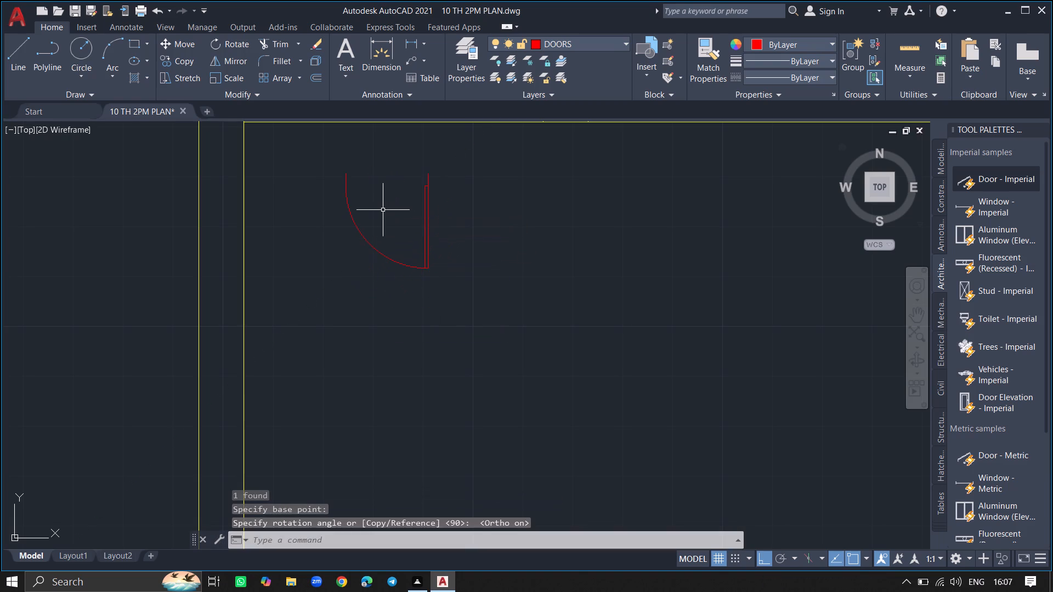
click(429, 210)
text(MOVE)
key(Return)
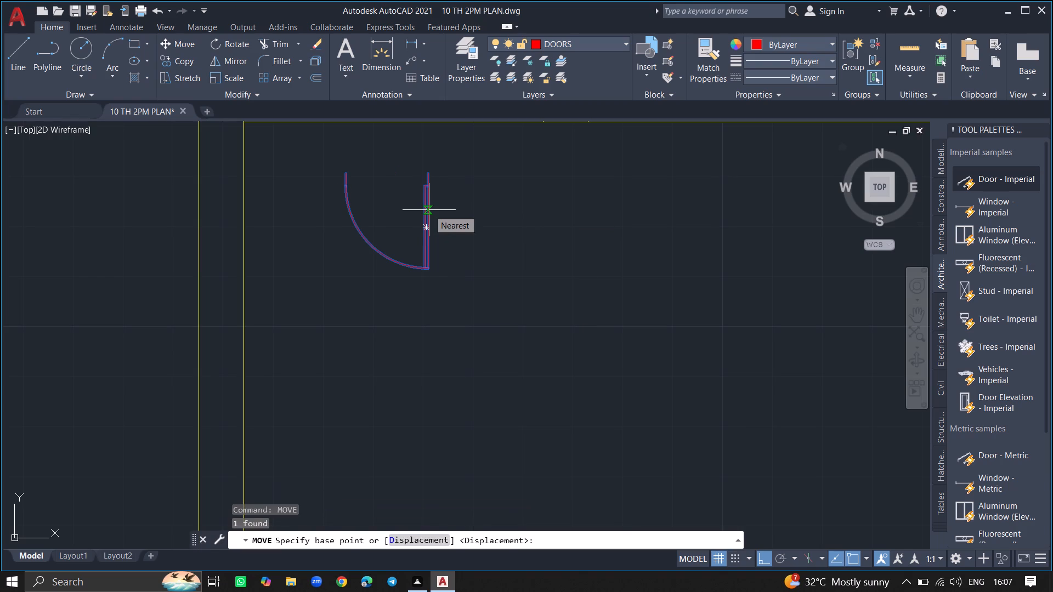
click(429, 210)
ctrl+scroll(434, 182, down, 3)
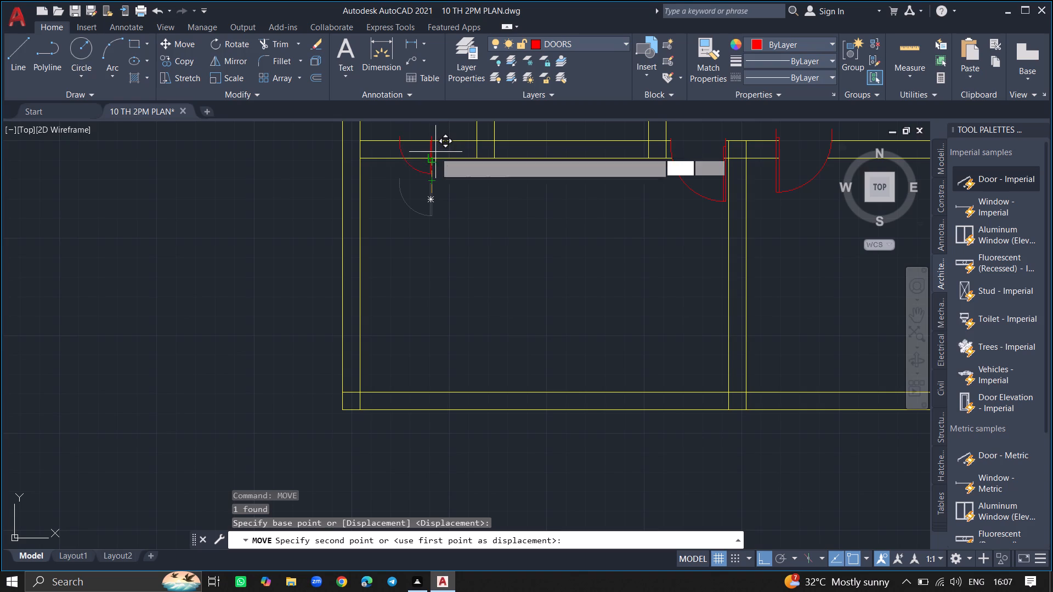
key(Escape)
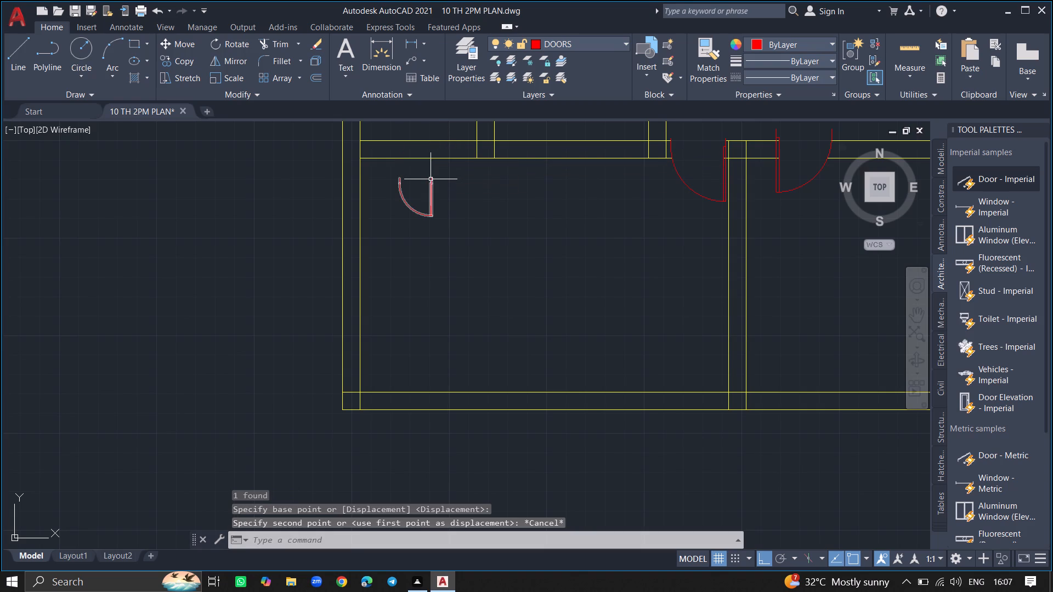
Rotate the southwest room's door copy 180° so its leaf opens north, with the jambs pointing south.
click(431, 179)
text(RO)
key(Return)
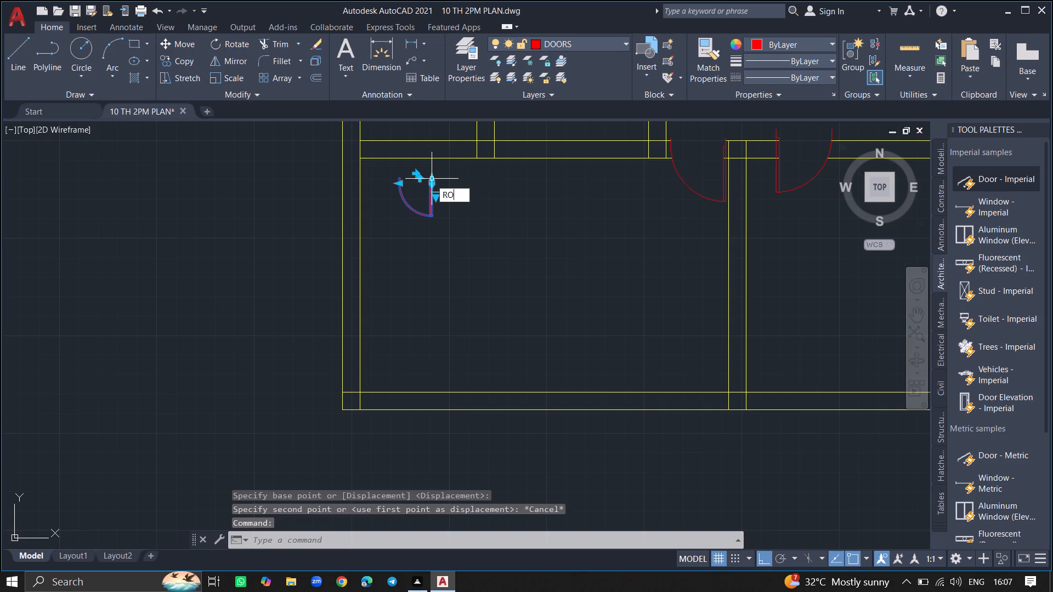
click(431, 179)
click(431, 180)
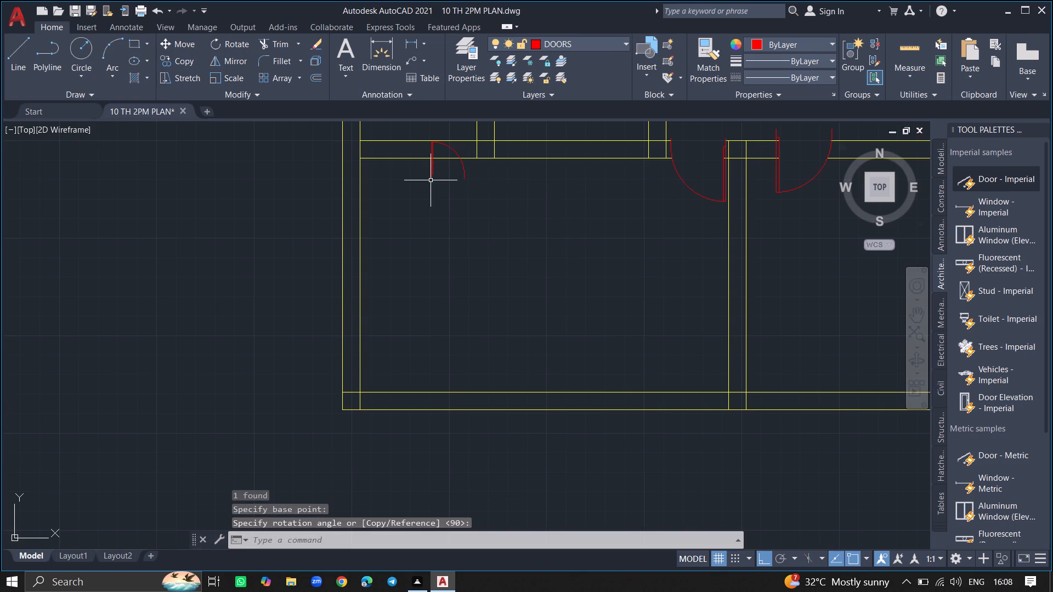
Copy the rotated door east onto the same wall, within the middle small room south of the staircase.
click(431, 169)
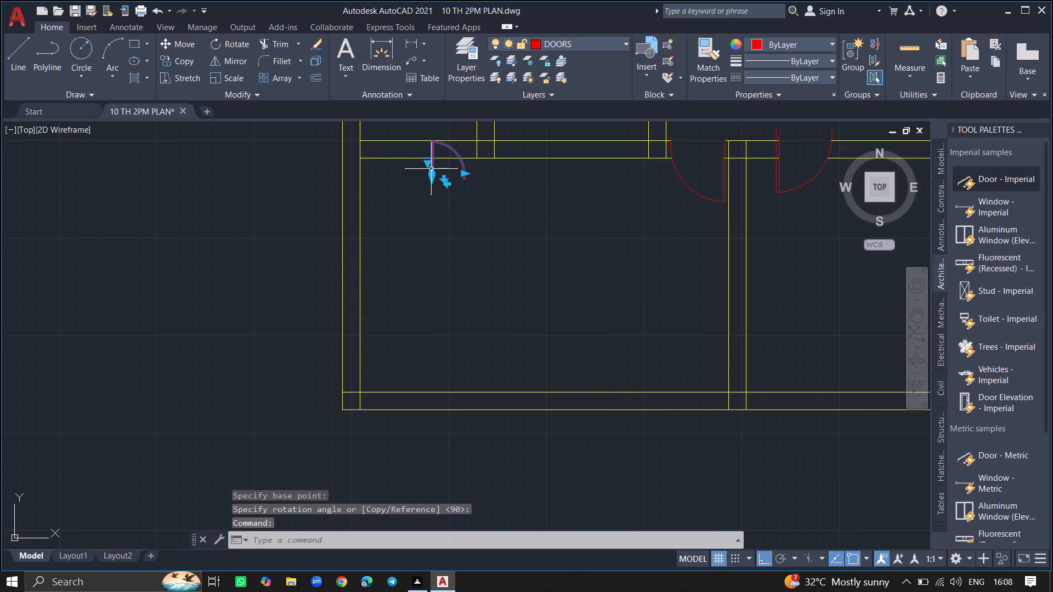
text(COPY)
key(Return)
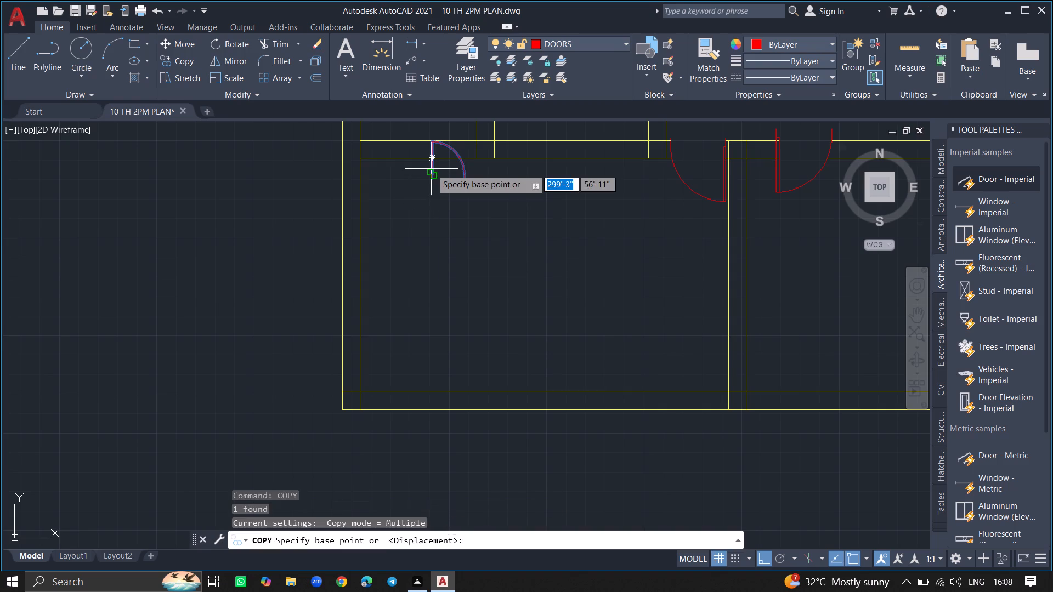
click(431, 169)
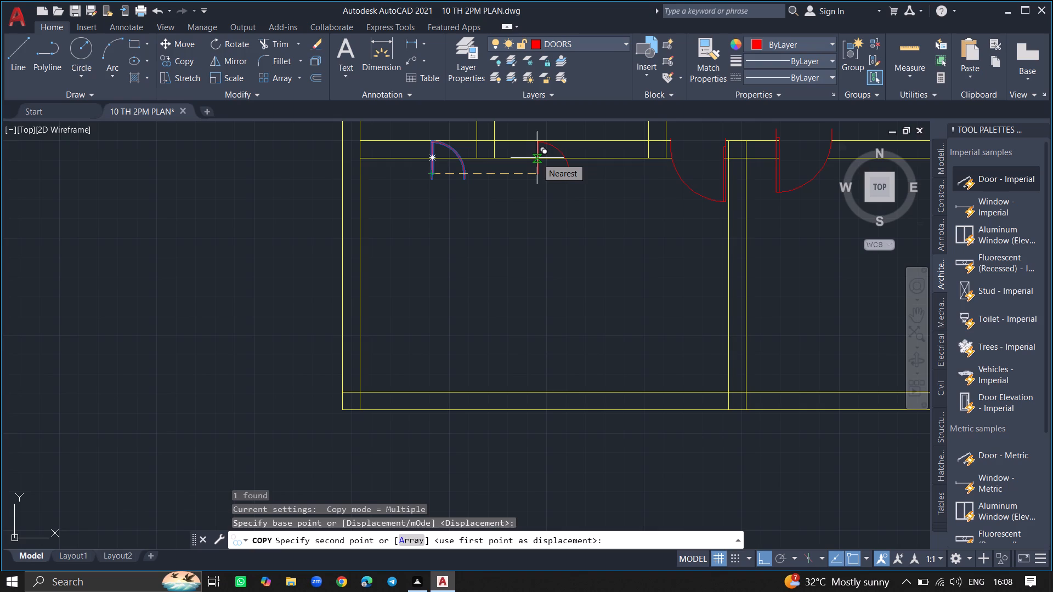
click(537, 158)
key(Return)
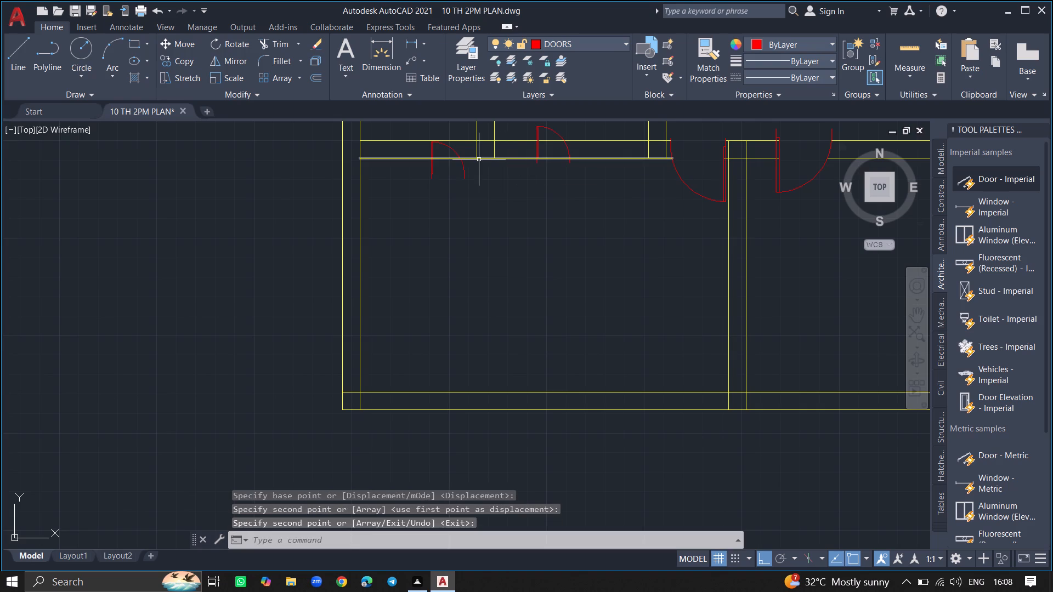
ctrl+scroll(430, 139, up, 3)
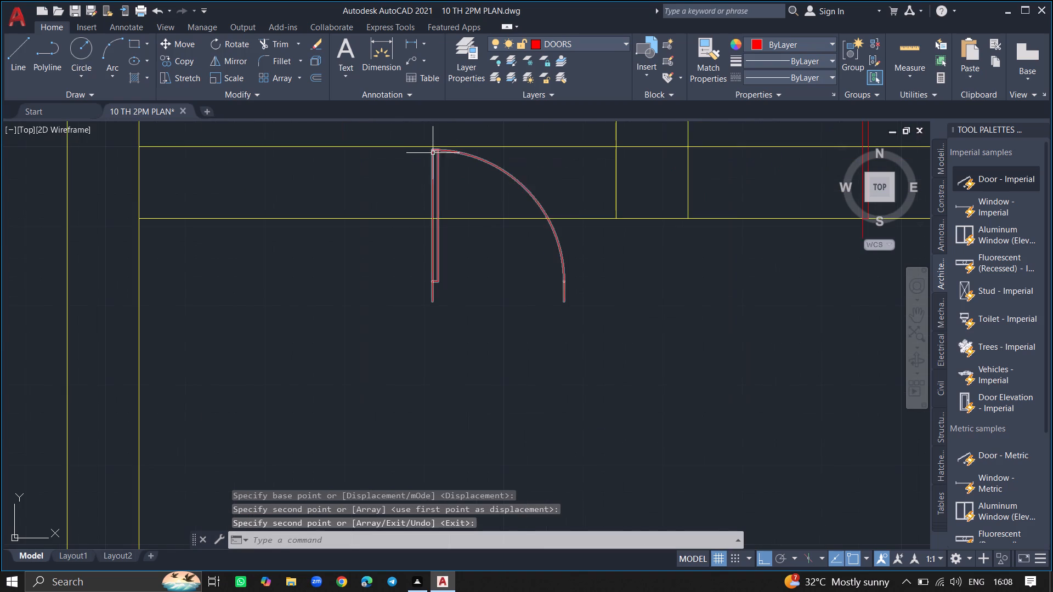
Move the southwest room's door about 9" straight north so its jambs sit across the room's north wall.
click(435, 156)
ctrl+scroll(435, 156, down, 4)
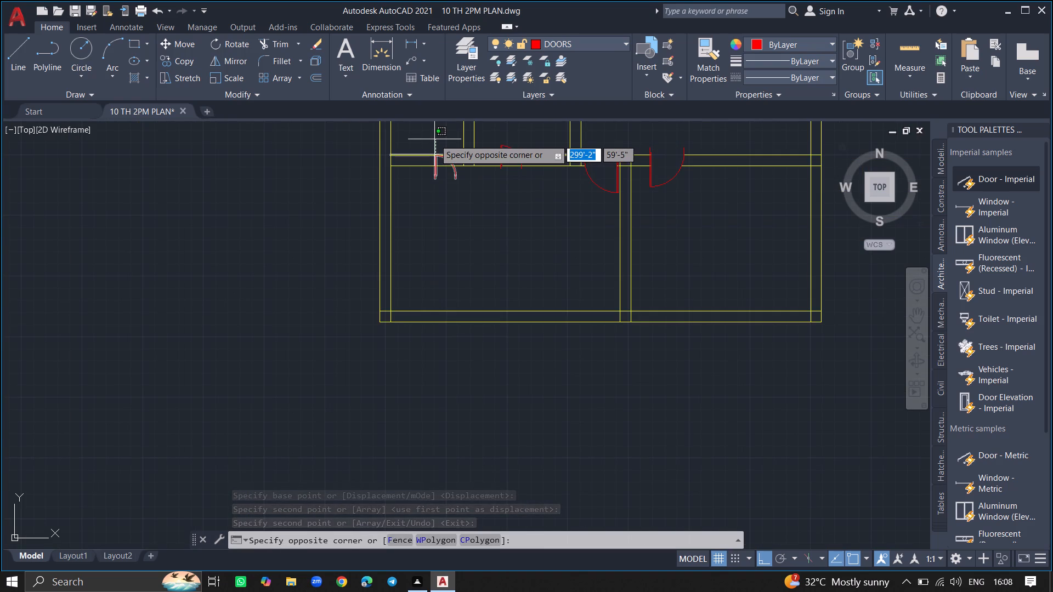
ctrl+scroll(434, 139, up, 5)
click(440, 178)
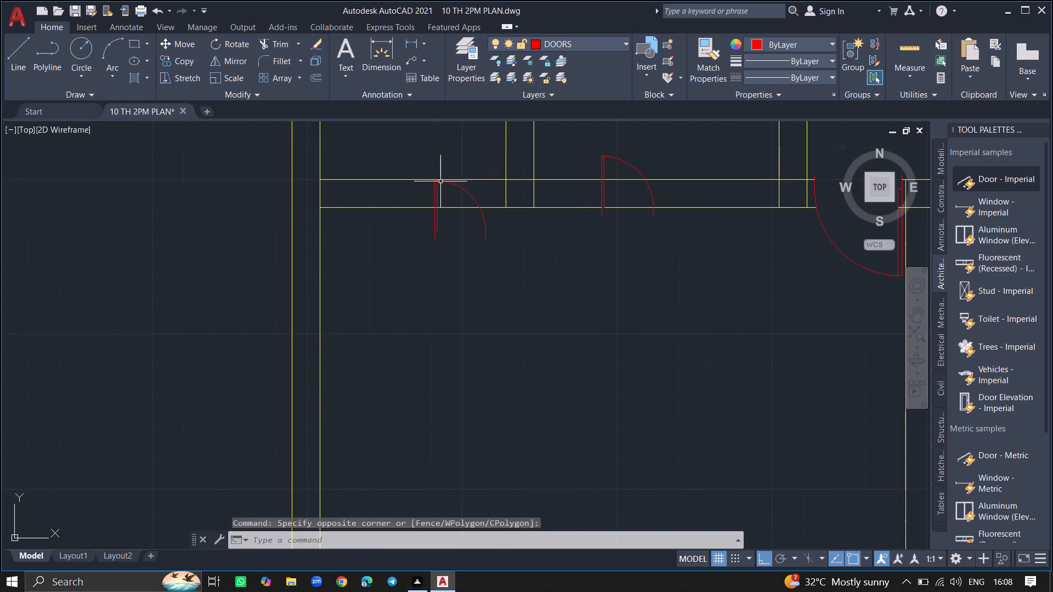
click(435, 187)
text(MOVE)
key(Return)
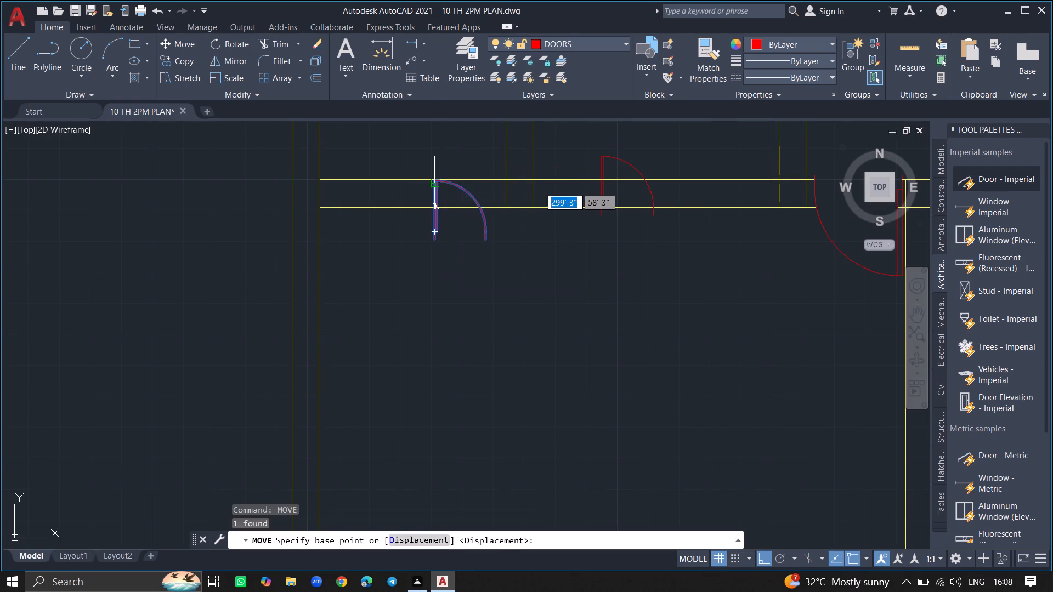
click(435, 187)
ctrl+scroll(446, 155, up, 4)
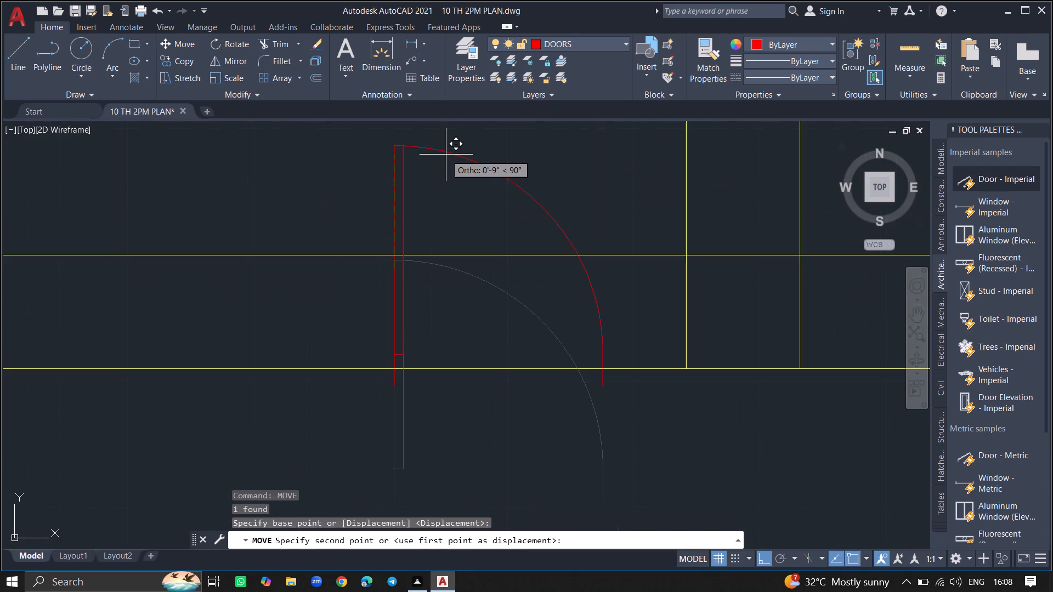
click(444, 154)
Trim both wall lines between the jambs of the southwest room's door and the neighbouring door to the east to form openings.
ctrl+scroll(448, 190, down, 3)
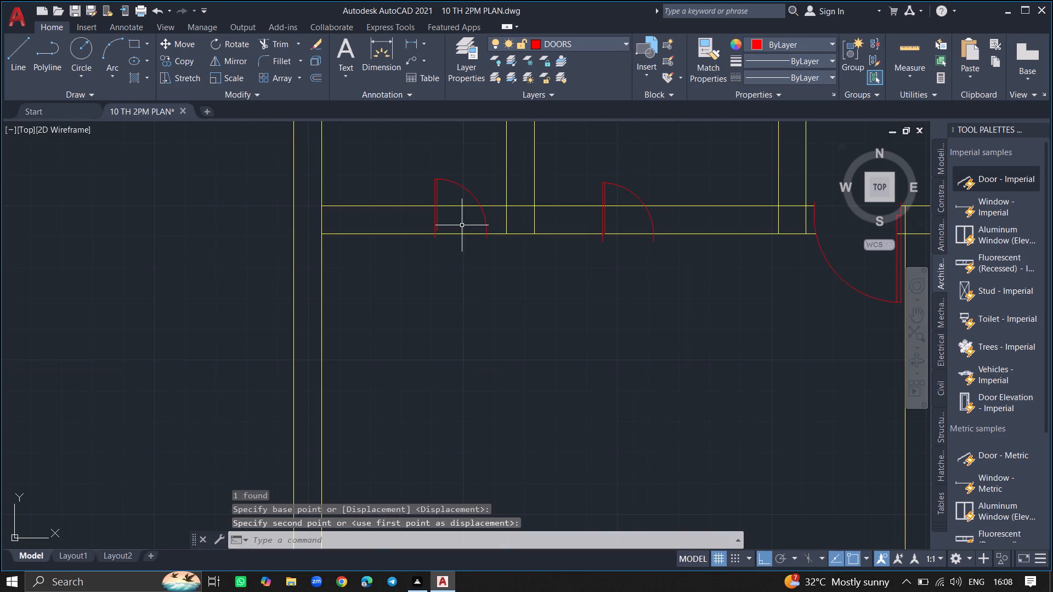
text(TR)
key(Return)
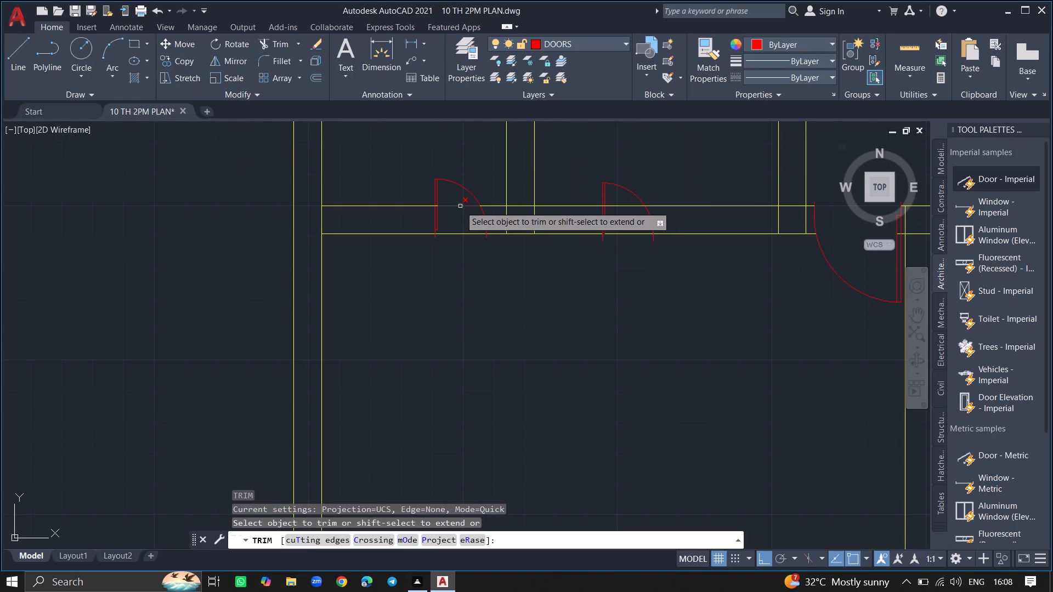
click(460, 206)
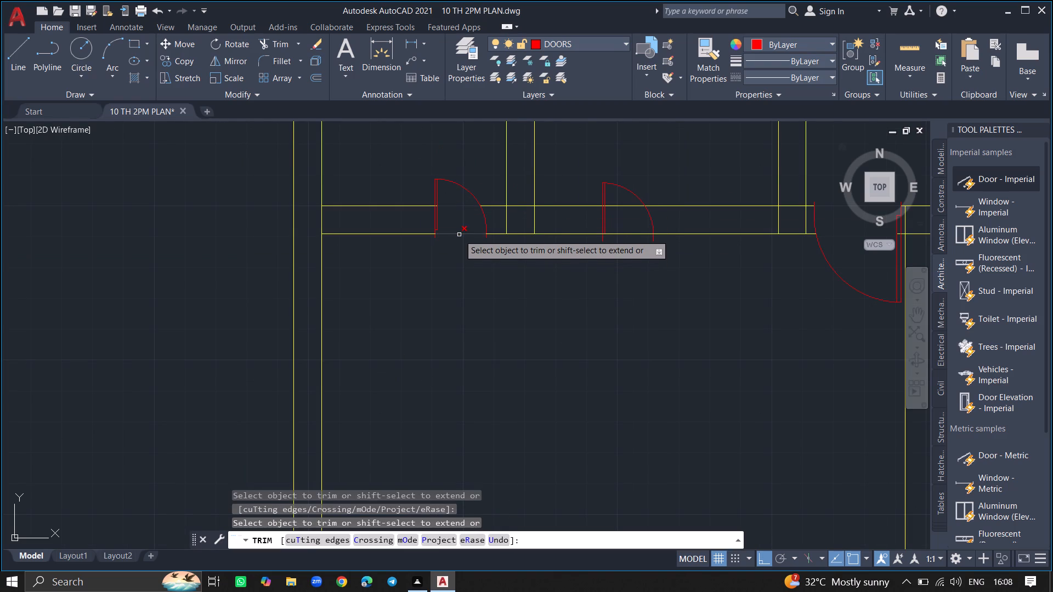
click(459, 235)
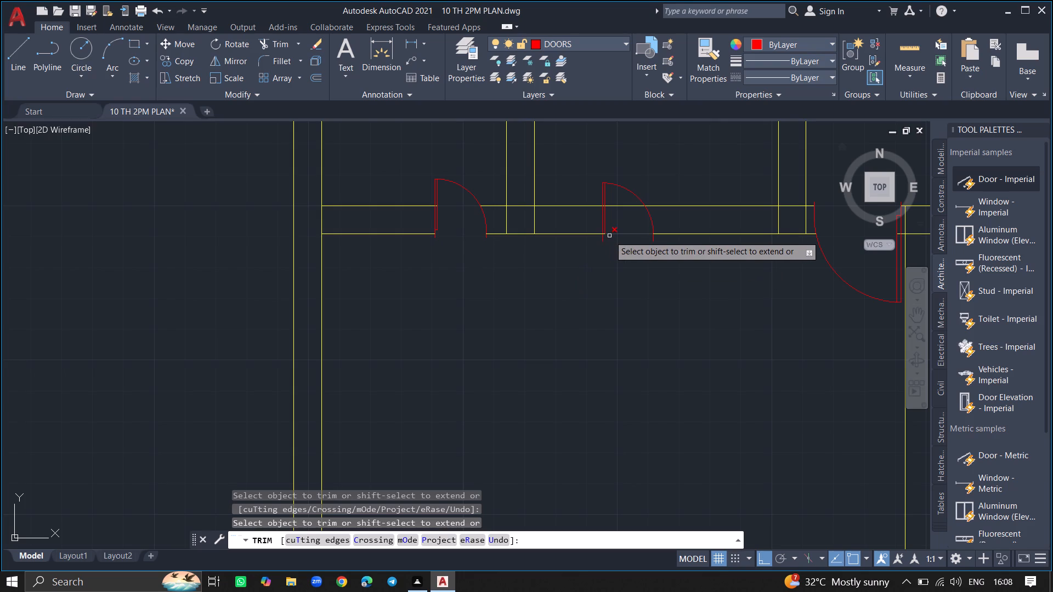
click(609, 236)
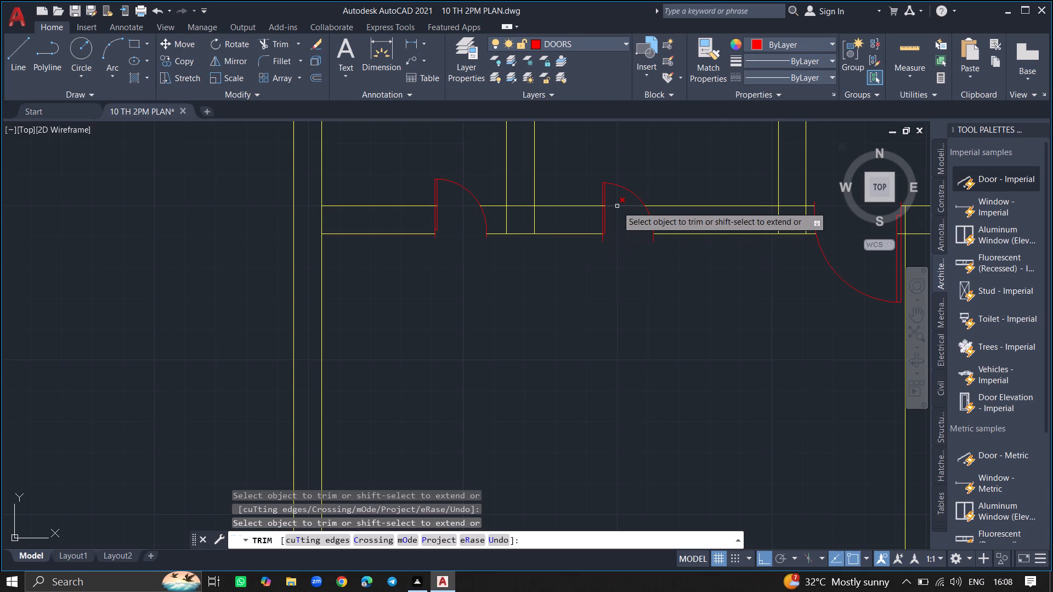
click(617, 206)
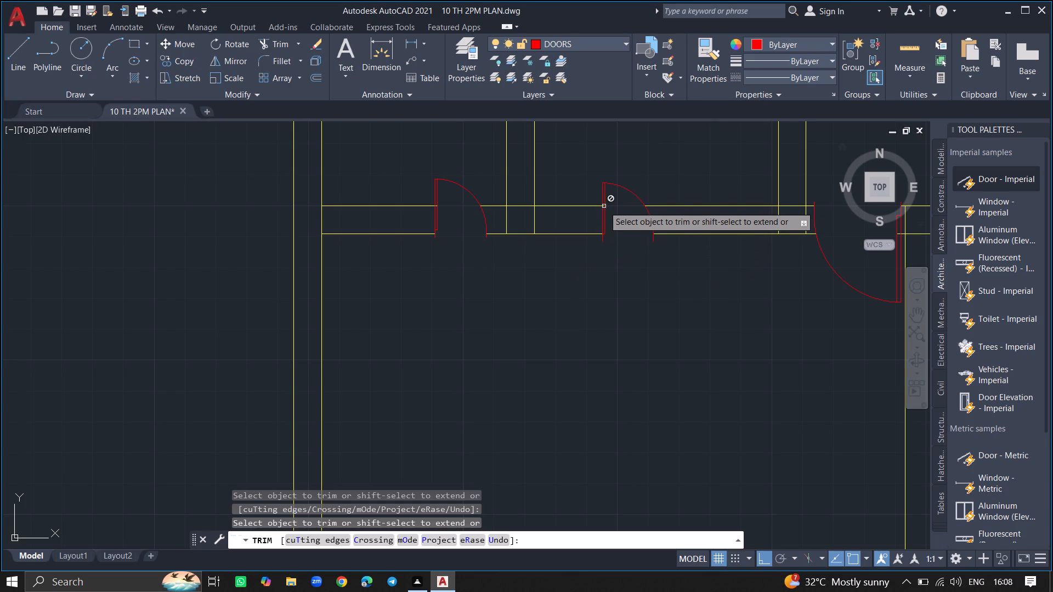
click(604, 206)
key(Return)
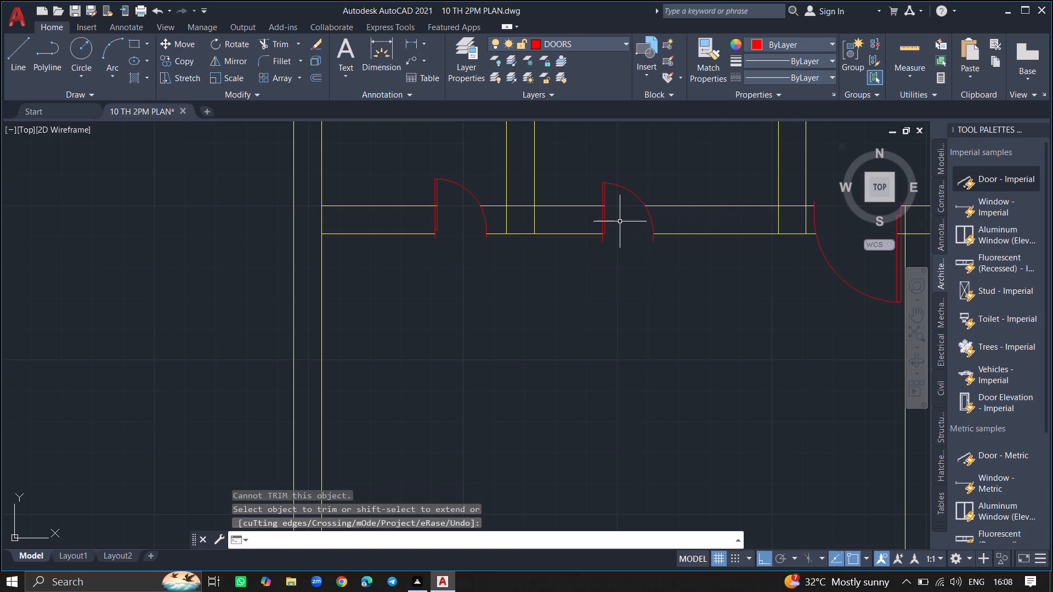
Make WINDOWS the current layer.
ctrl+scroll(620, 221, down, 4)
ctrl+scroll(627, 275, down, 3)
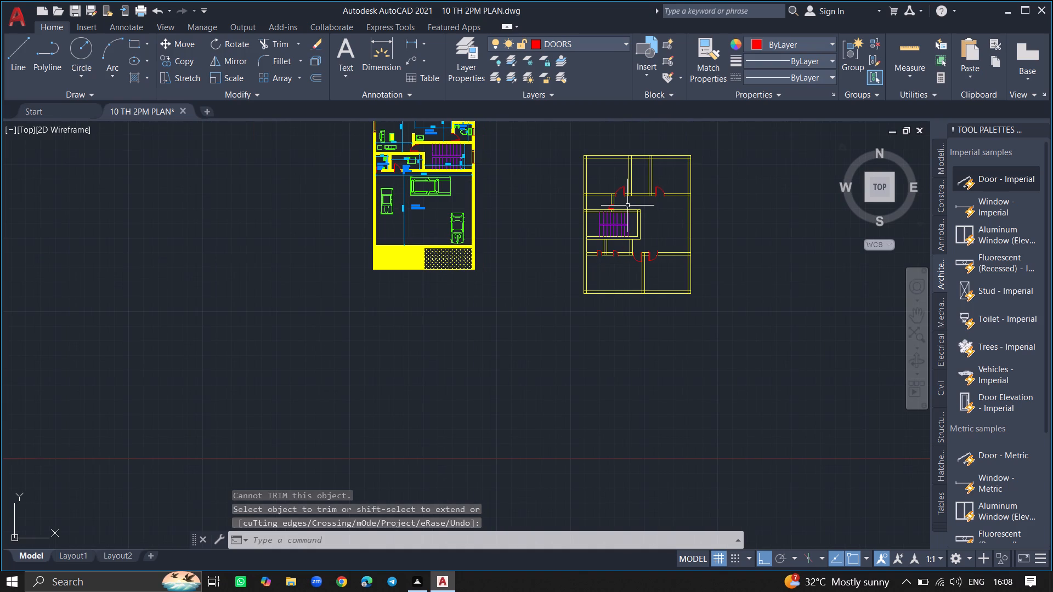
ctrl+scroll(627, 206, up, 3)
ctrl+scroll(698, 219, down, 5)
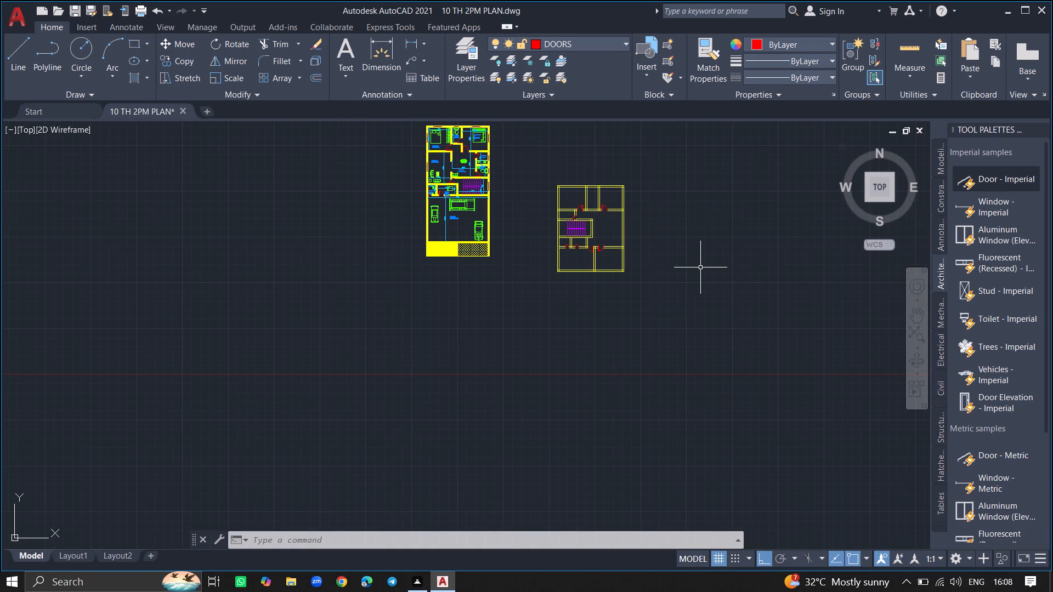
click(452, 82)
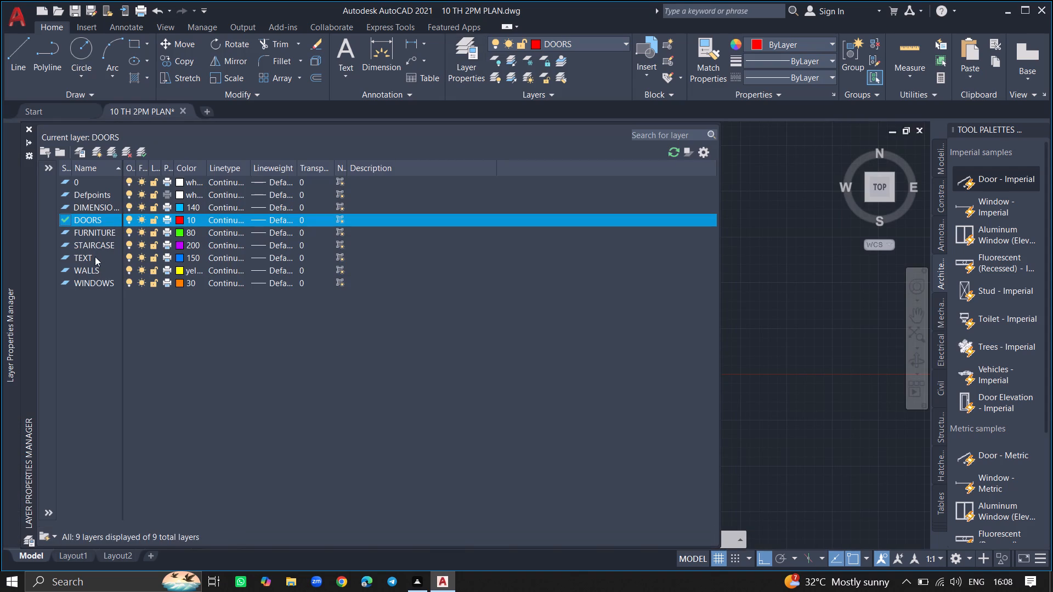
double_click(94, 281)
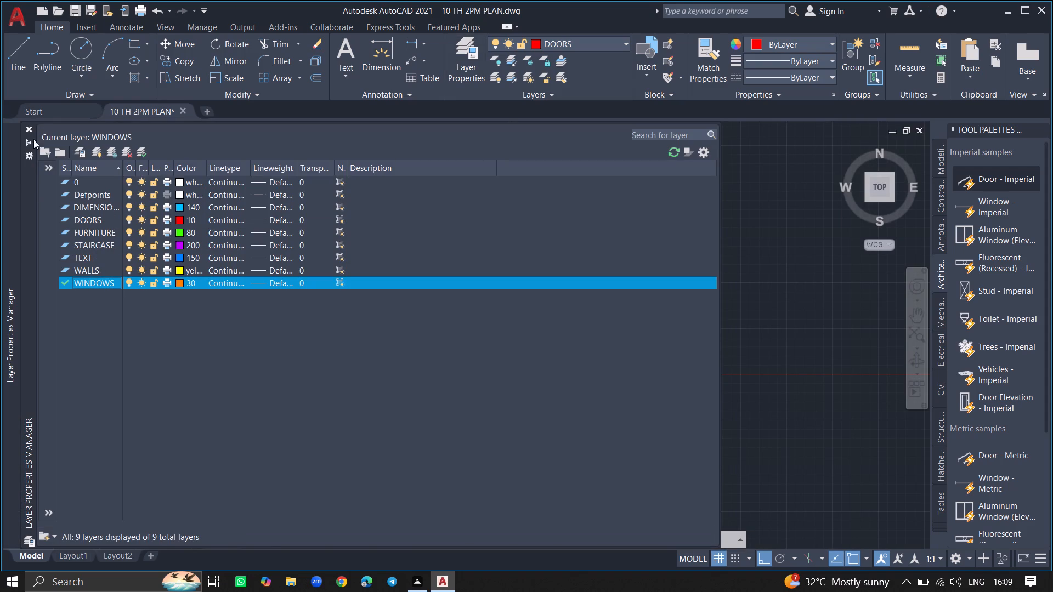
click(27, 130)
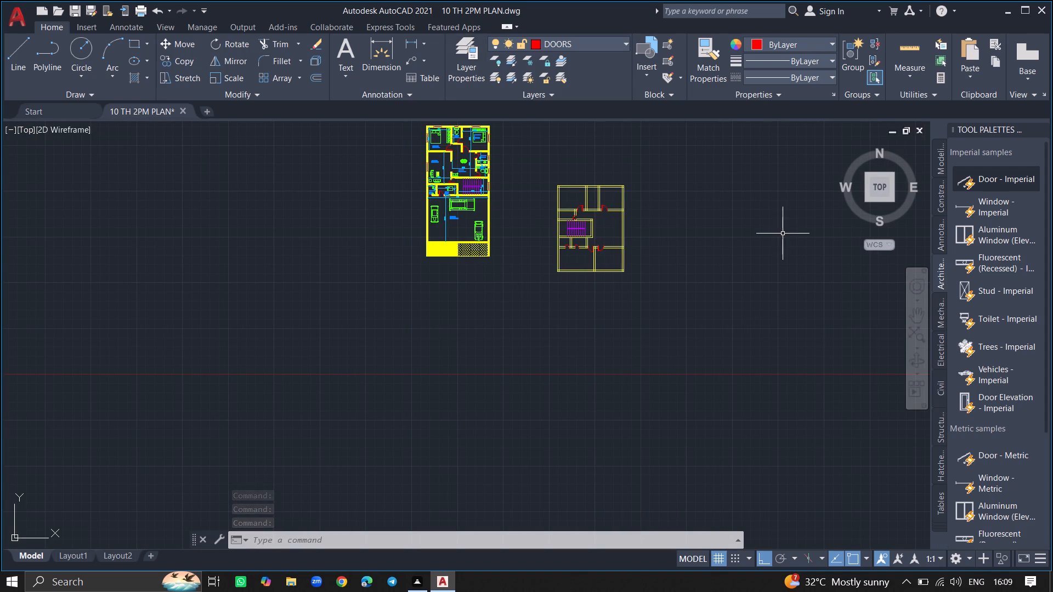
Insert the Window - Imperial block in the empty space below the new floor plan.
click(977, 201)
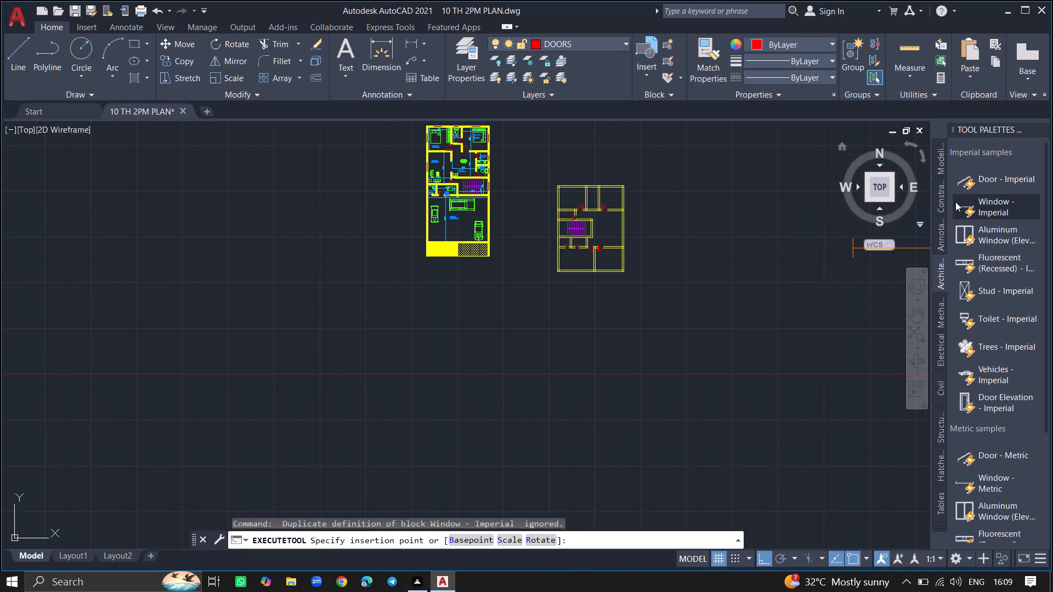
click(537, 333)
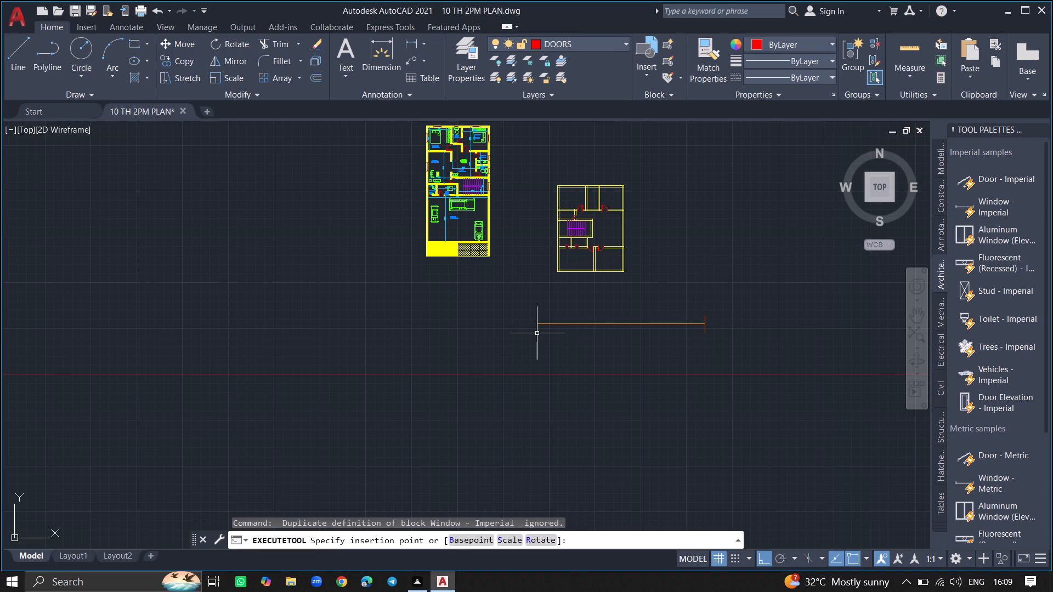
Scale the inserted window down freehand to a little under half of the plan's width.
click(537, 327)
text(SC)
key(Return)
click(537, 327)
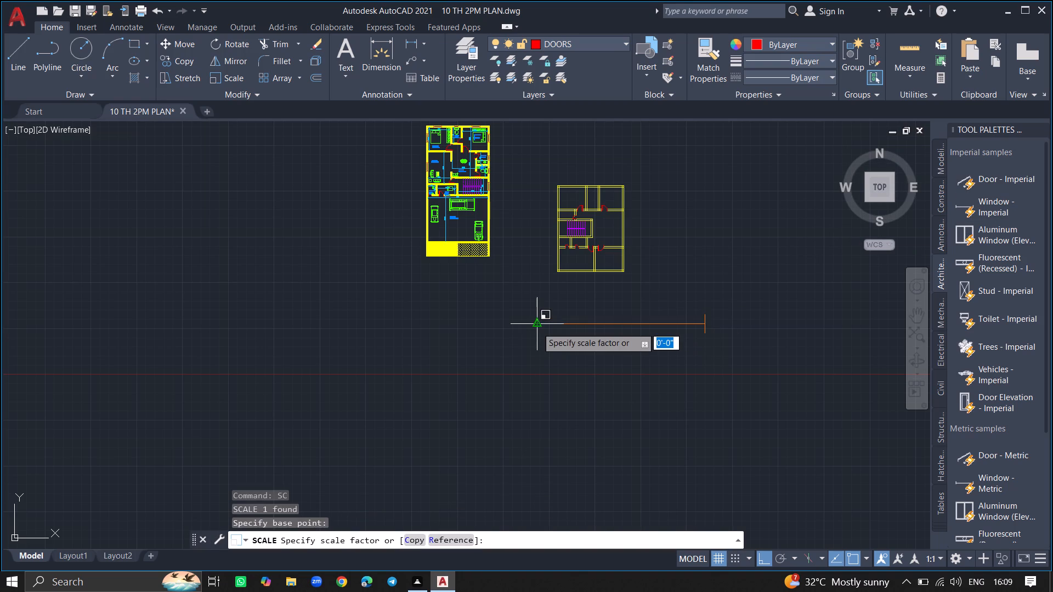
ctrl+scroll(550, 324, up, 3)
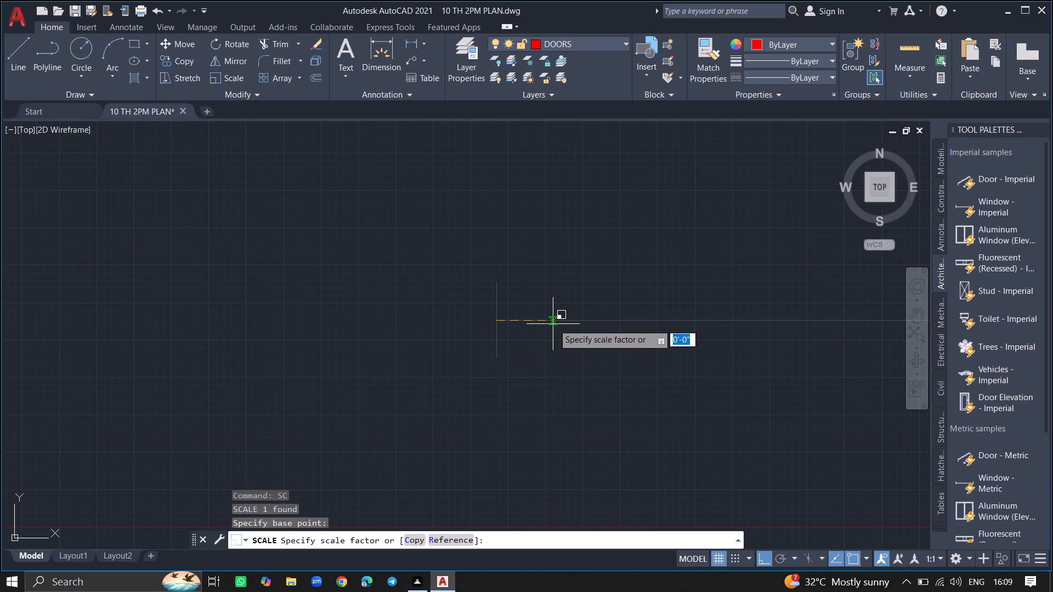
click(556, 324)
Move the window by its midpoint, with ortho off, up into the plan's northwest room near the north wall.
click(556, 319)
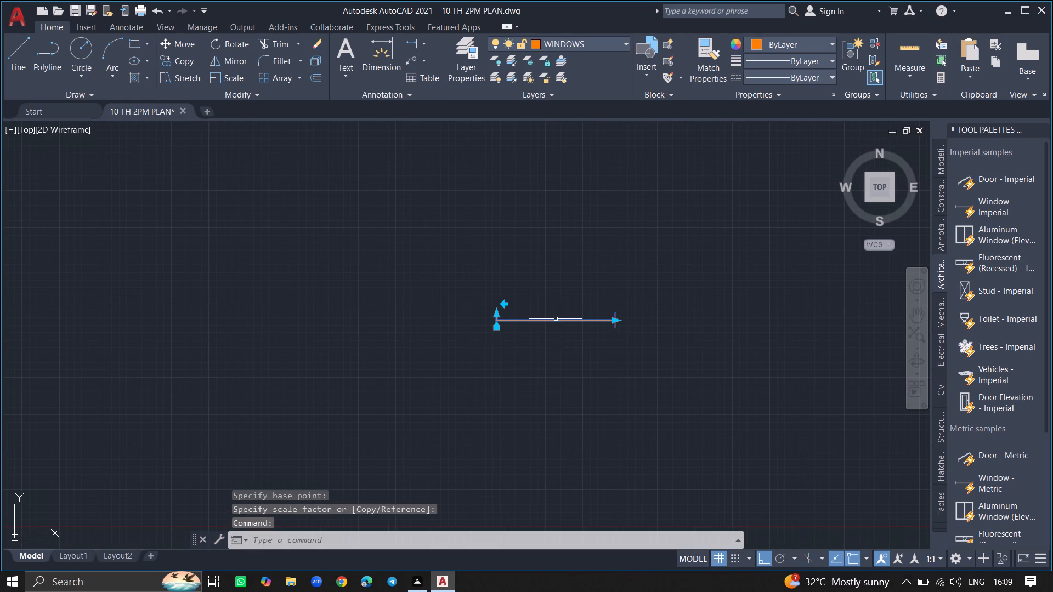
text(MOVE)
key(Return)
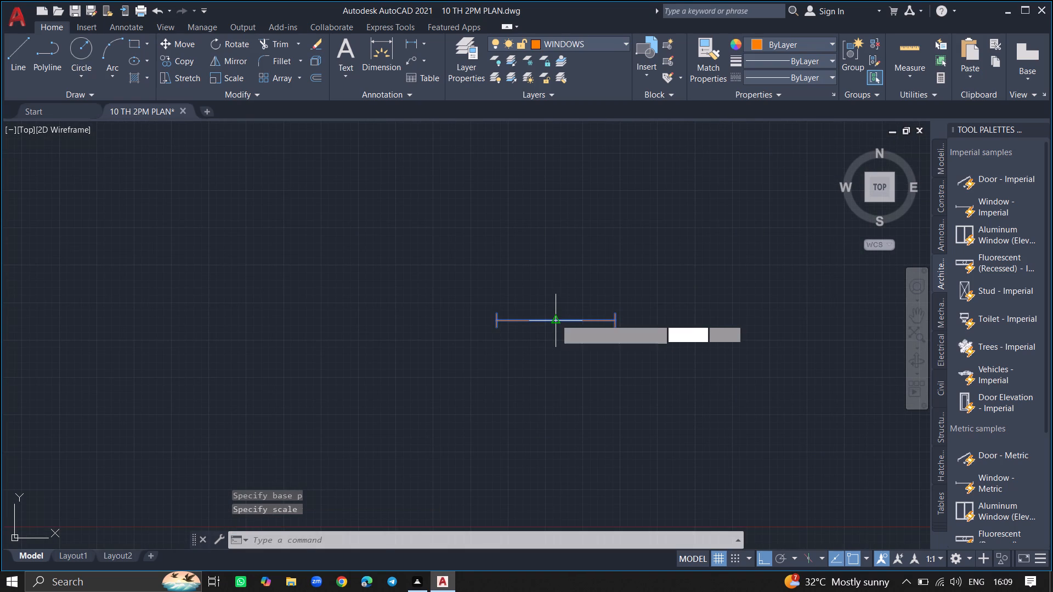
click(556, 318)
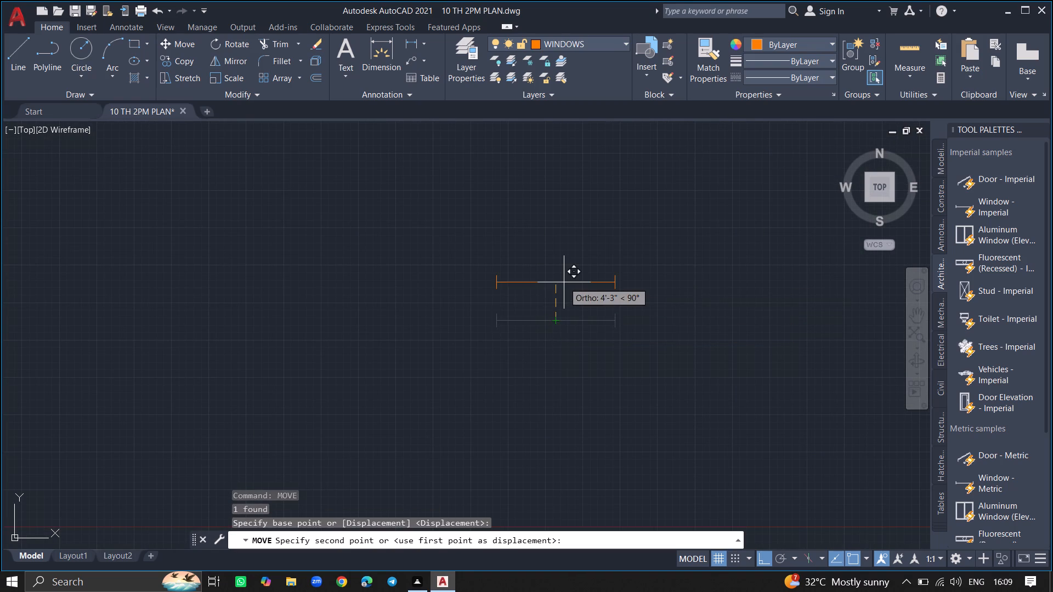
ctrl+scroll(564, 282, down, 5)
ctrl+scroll(578, 188, up, 4)
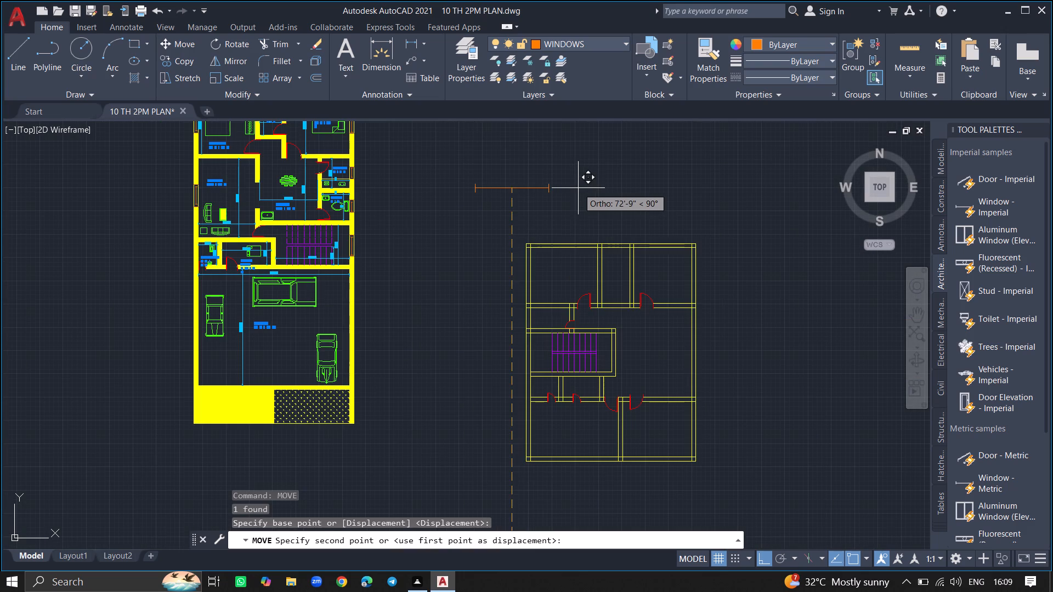
key(F8)
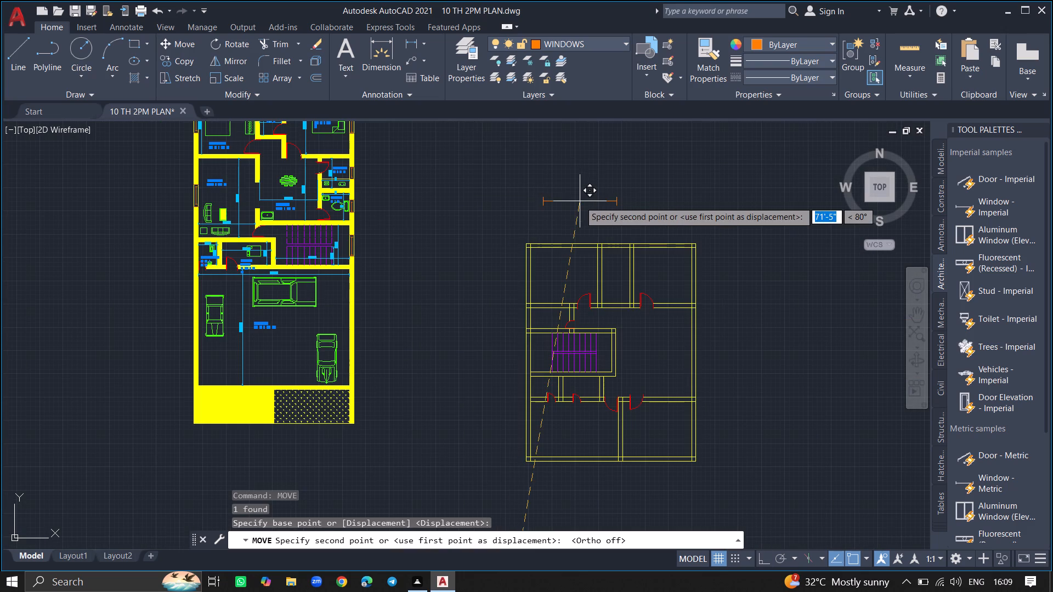
ctrl+scroll(575, 259, up, 1)
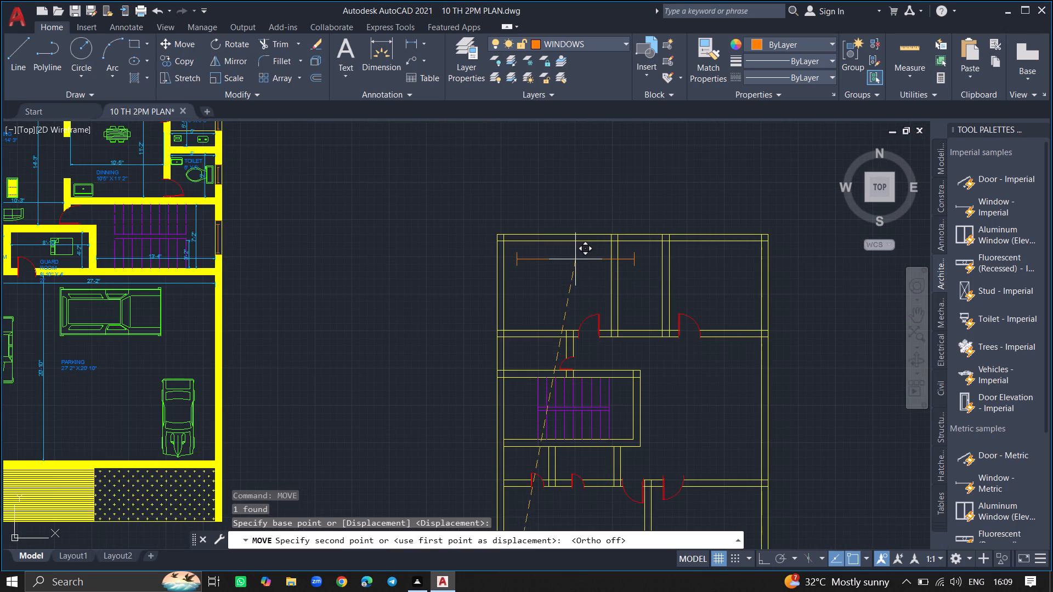
click(575, 259)
Scale the window freehand about its midpoint to a little under half its length.
click(575, 259)
click(575, 259)
text(SC)
key(Return)
click(575, 259)
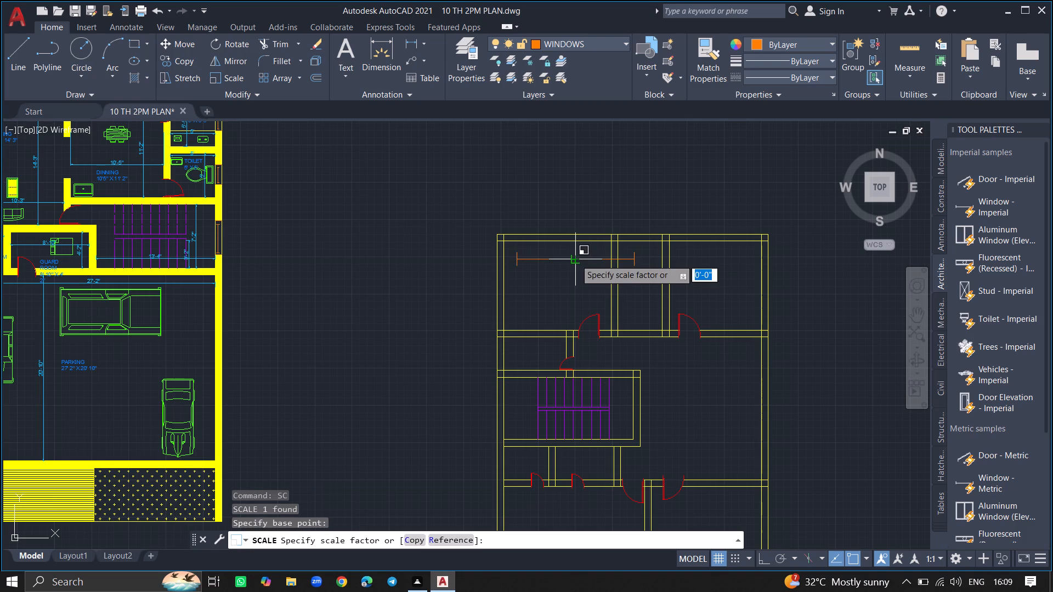
click(576, 248)
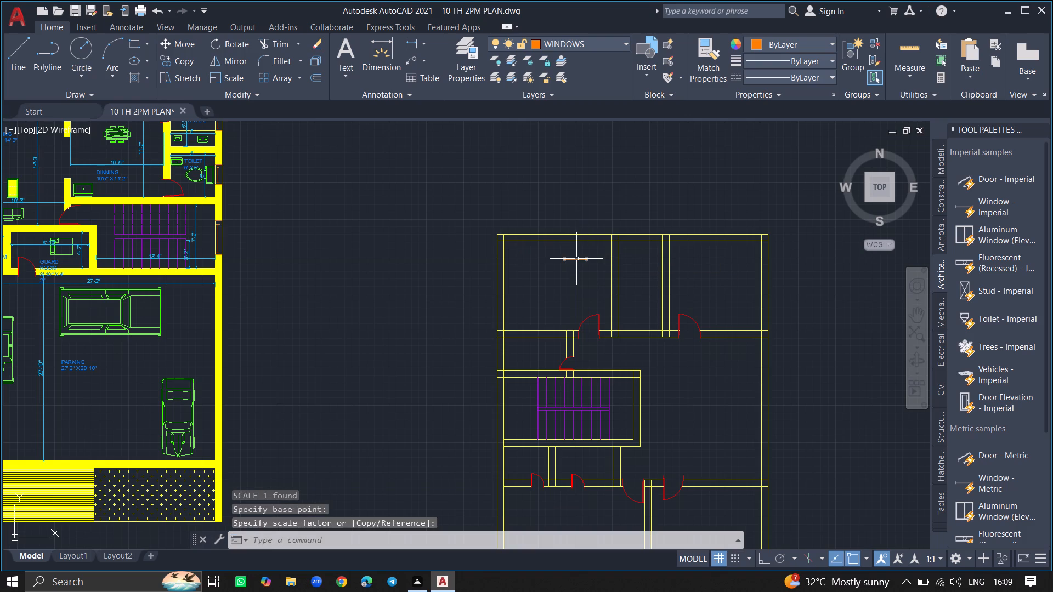
click(576, 259)
text(SC)
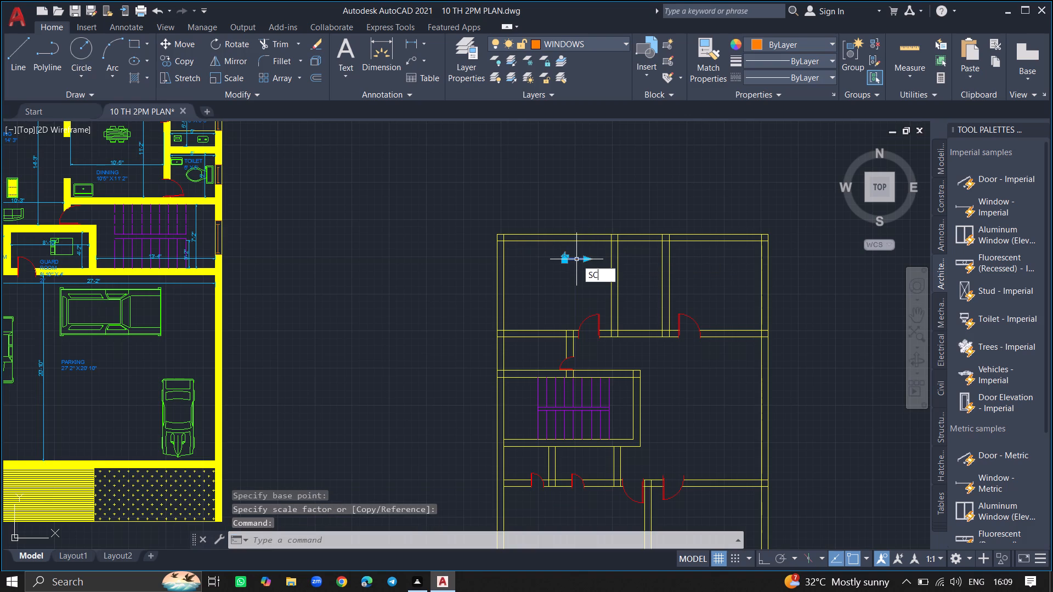
key(Return)
click(576, 259)
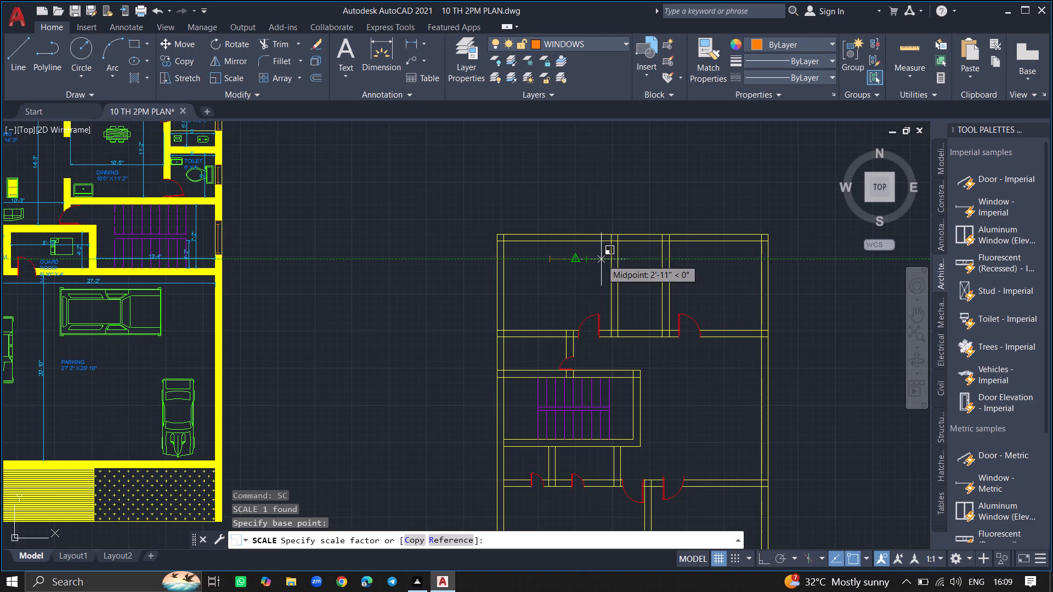
click(601, 259)
Move the window about 3'-5" northwest by its midpoint so it sits between the lines of the northwest room's north wall.
click(579, 259)
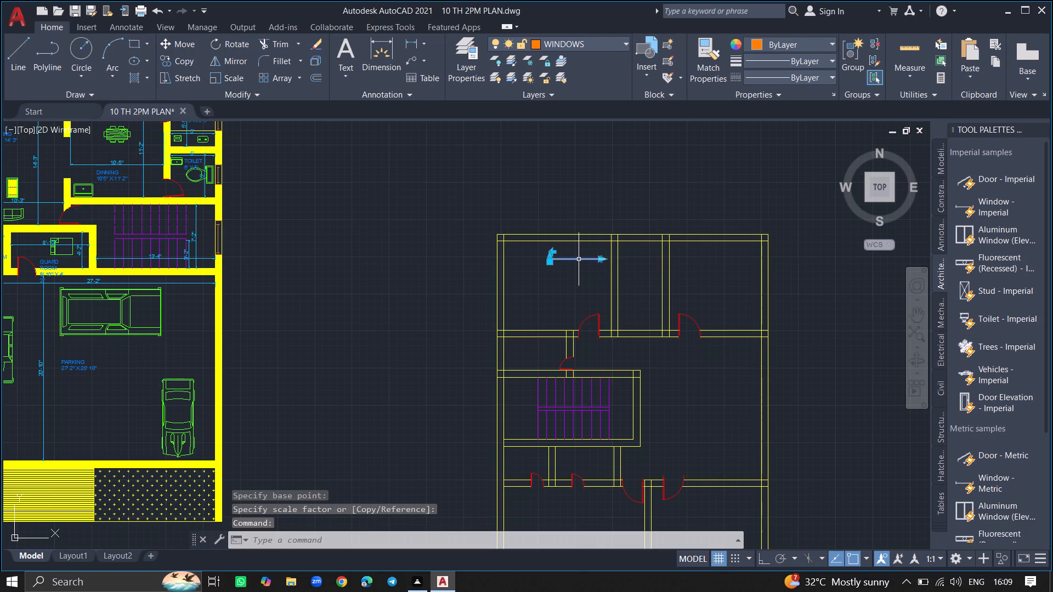
text(MOVE)
key(Return)
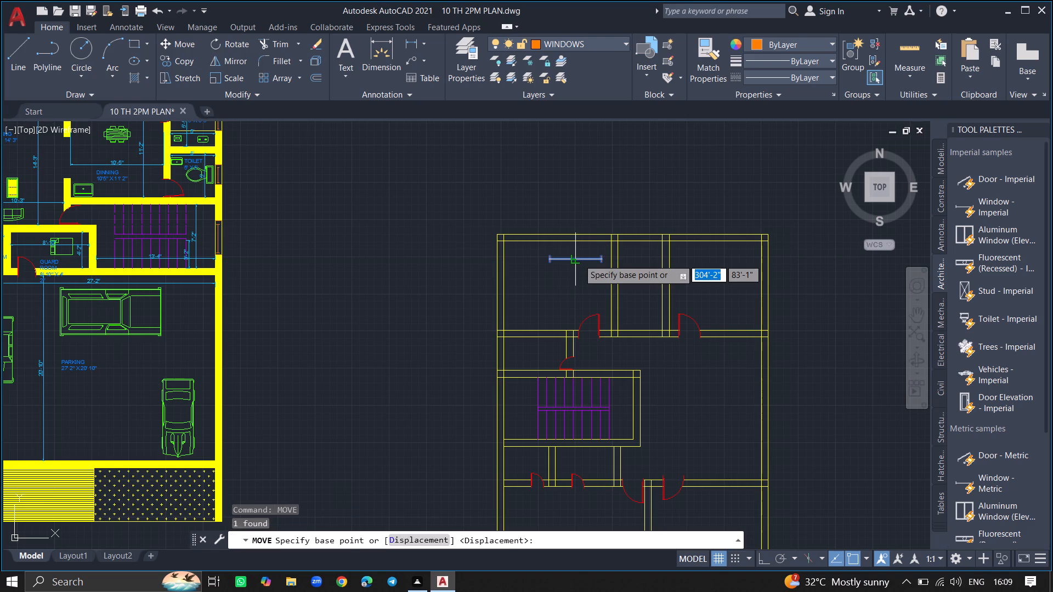
click(579, 259)
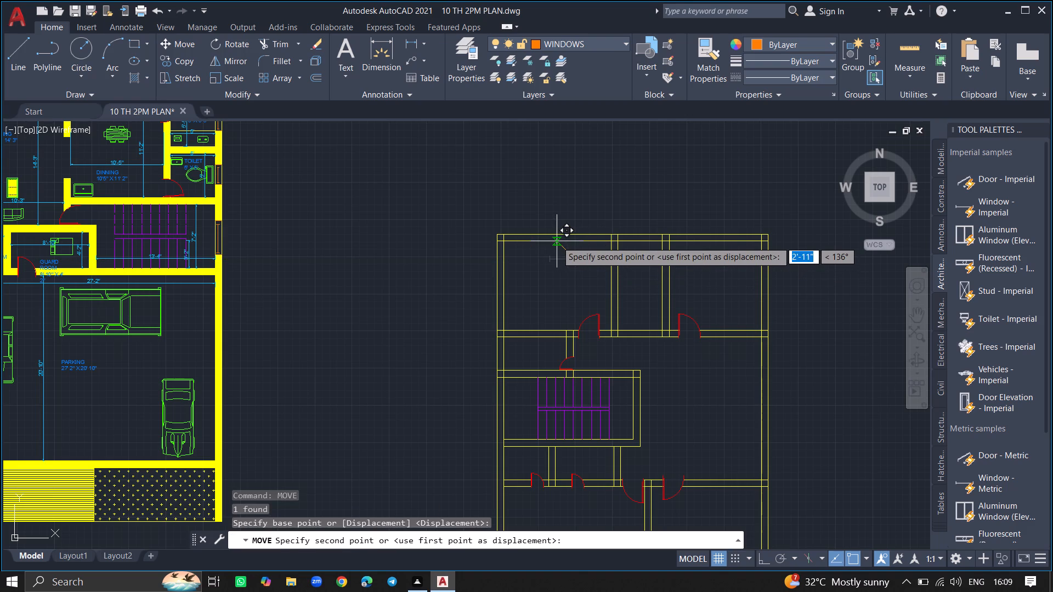
ctrl+scroll(557, 241, up, 2)
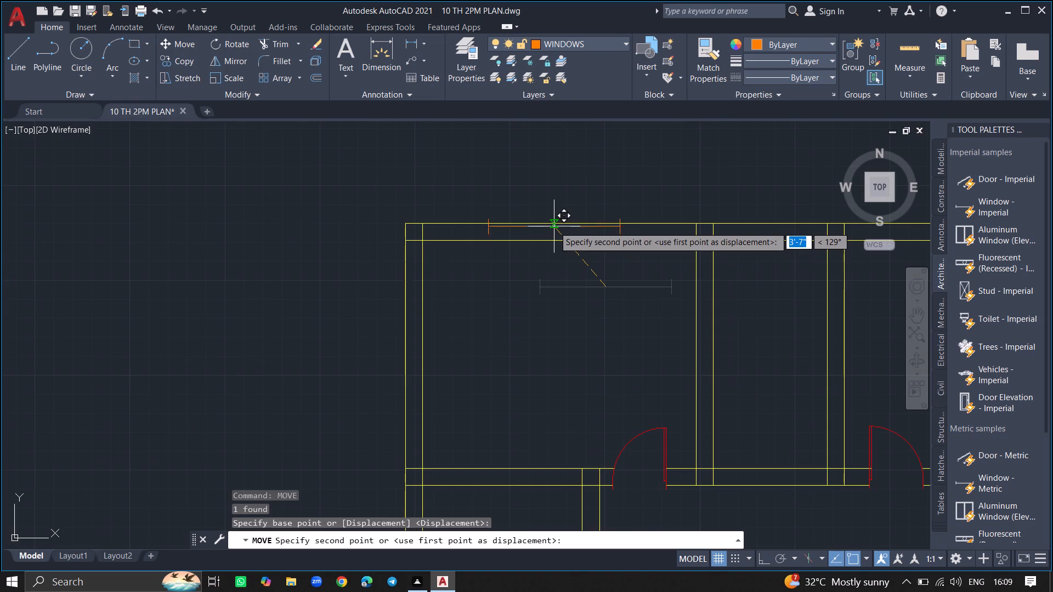
ctrl+scroll(554, 226, up, 2)
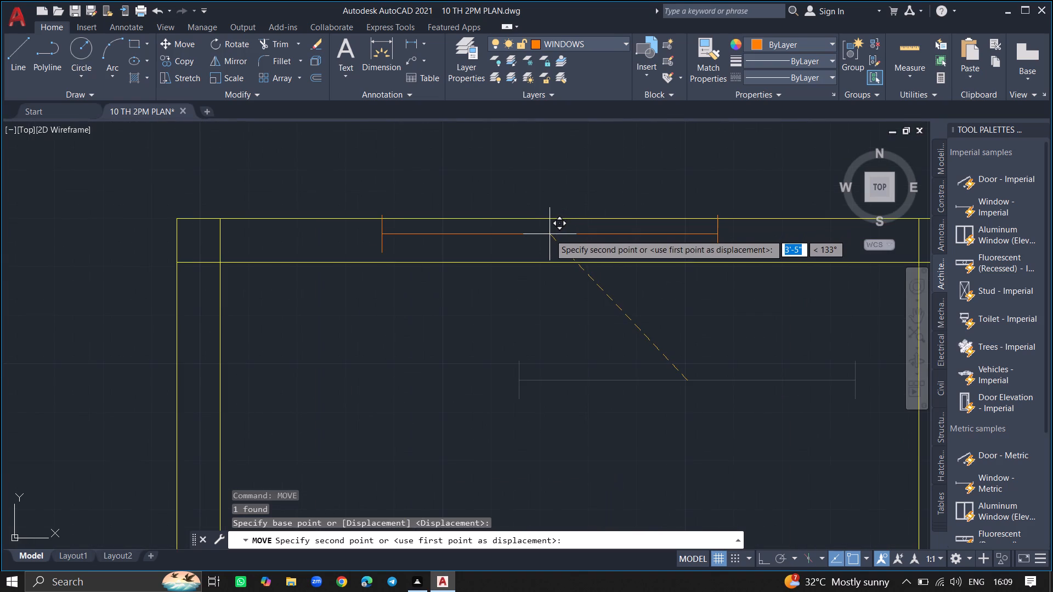
click(550, 234)
Scale the window in the northwest room's north wall about its midpoint to roughly half its length.
click(550, 234)
click(550, 234)
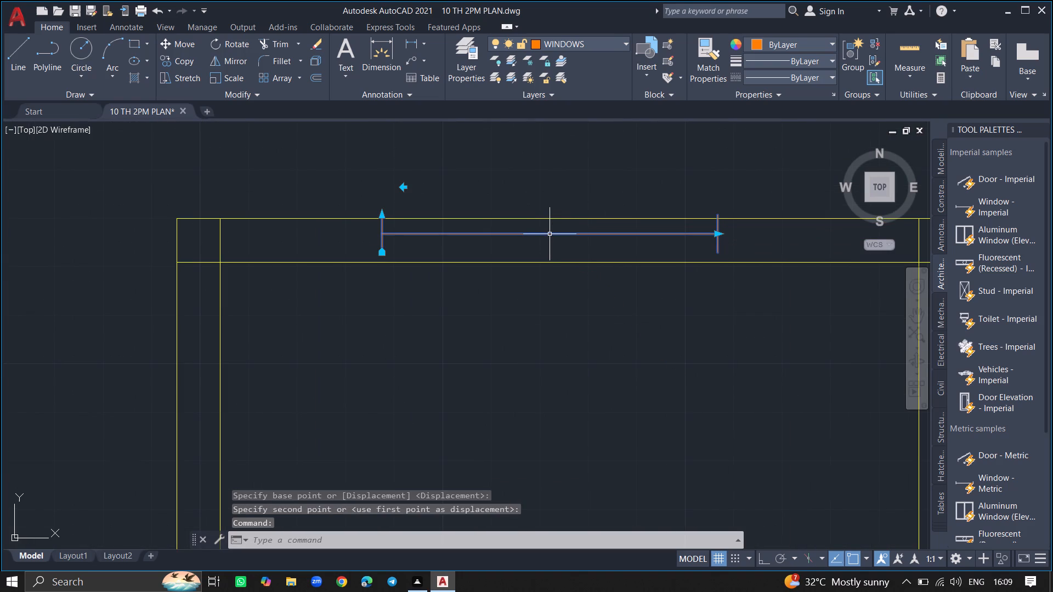
text(SC)
key(Return)
click(550, 234)
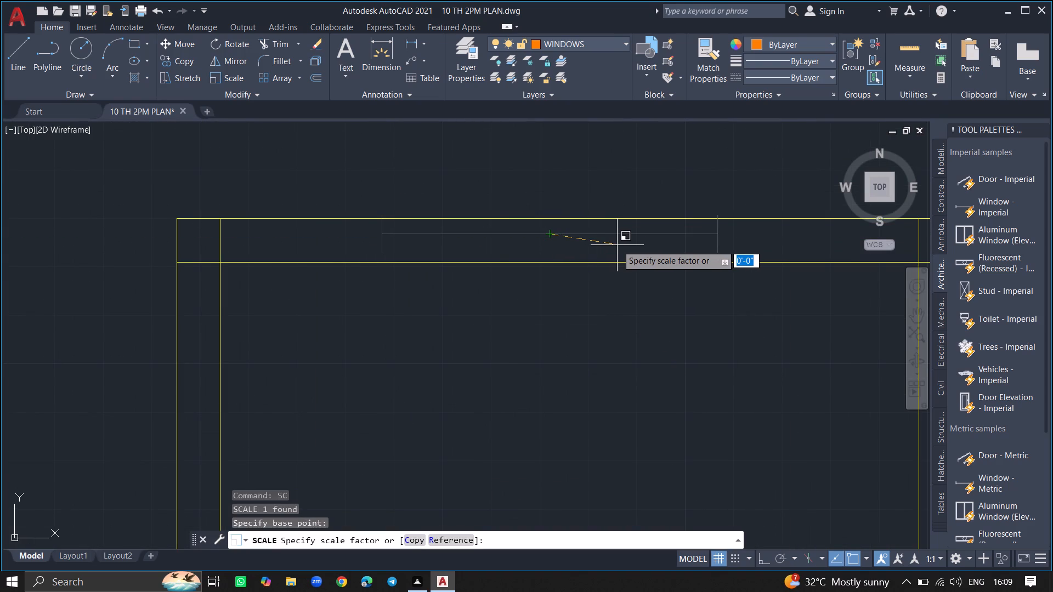
click(634, 245)
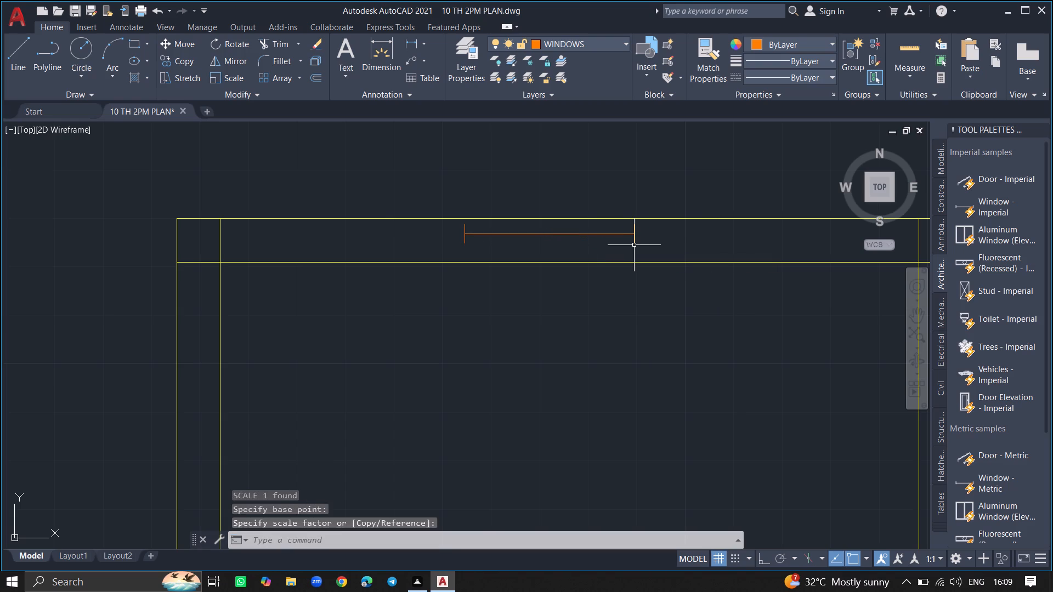
Copy the northwest room's north-wall window by its midpoint into the northeast room's north wall, placing copies about 18'-7" and 18'-9" east.
ctrl+scroll(614, 284, down, 3)
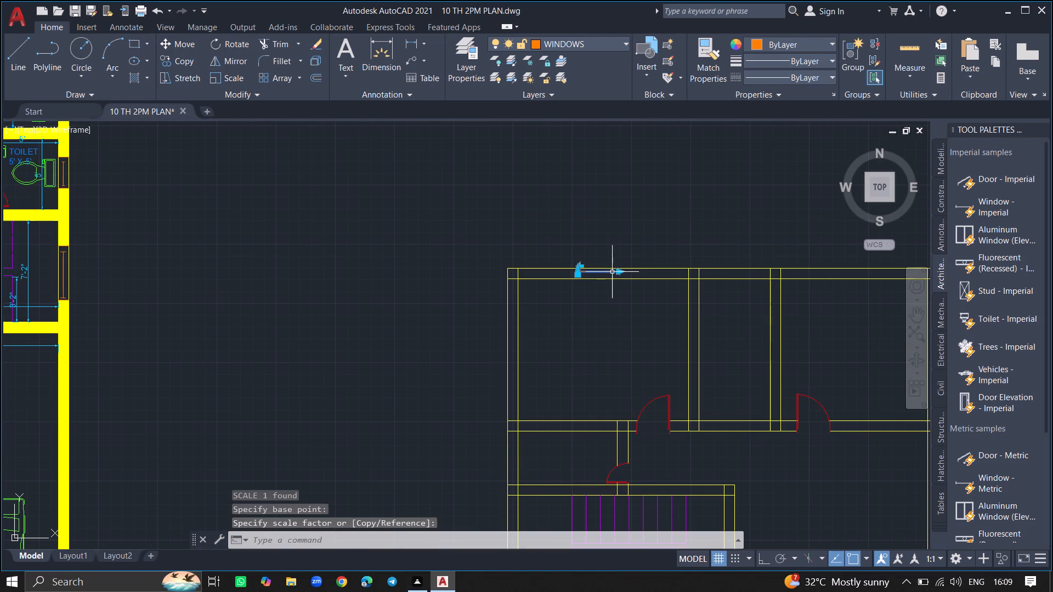
click(612, 272)
text(COPY)
key(Return)
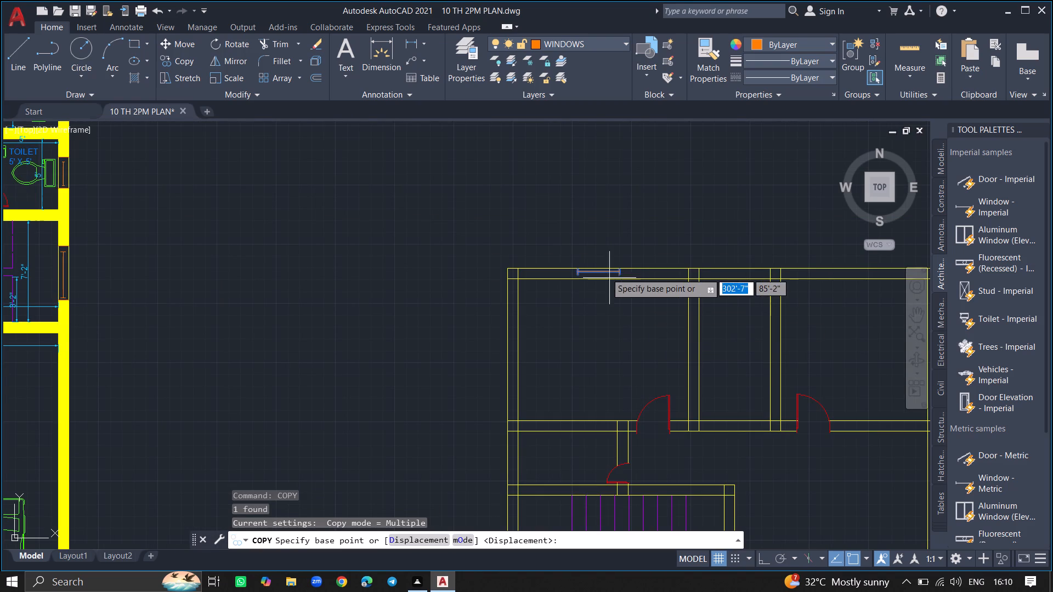
ctrl+scroll(604, 272, up, 4)
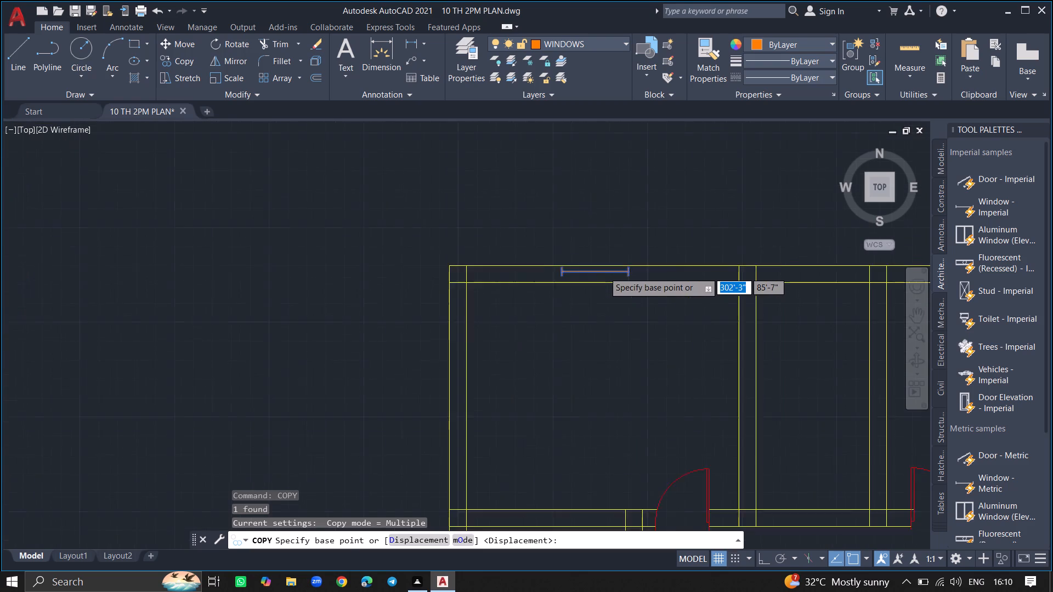
click(604, 272)
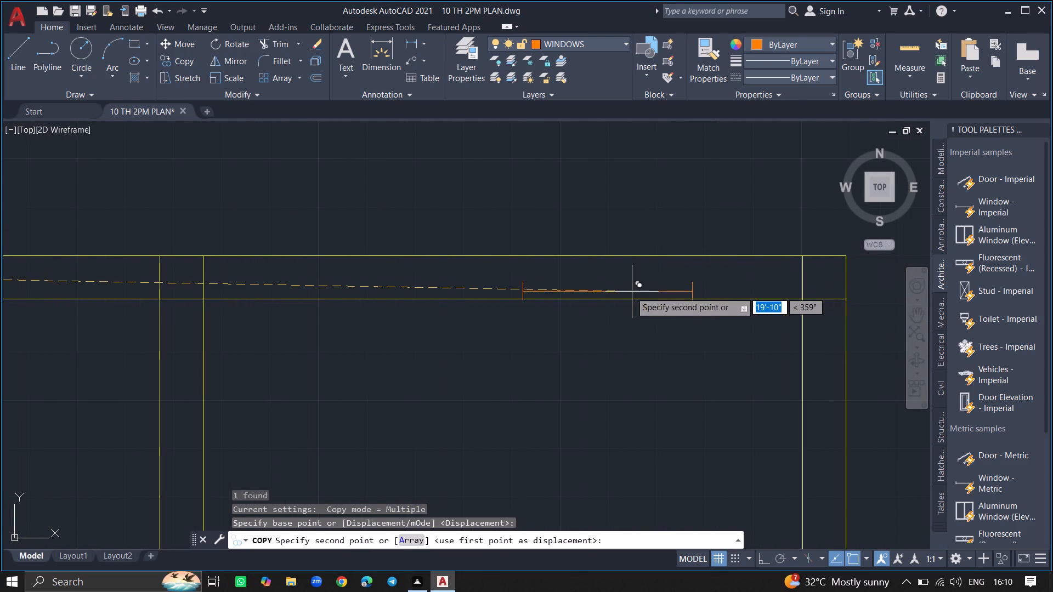
click(562, 278)
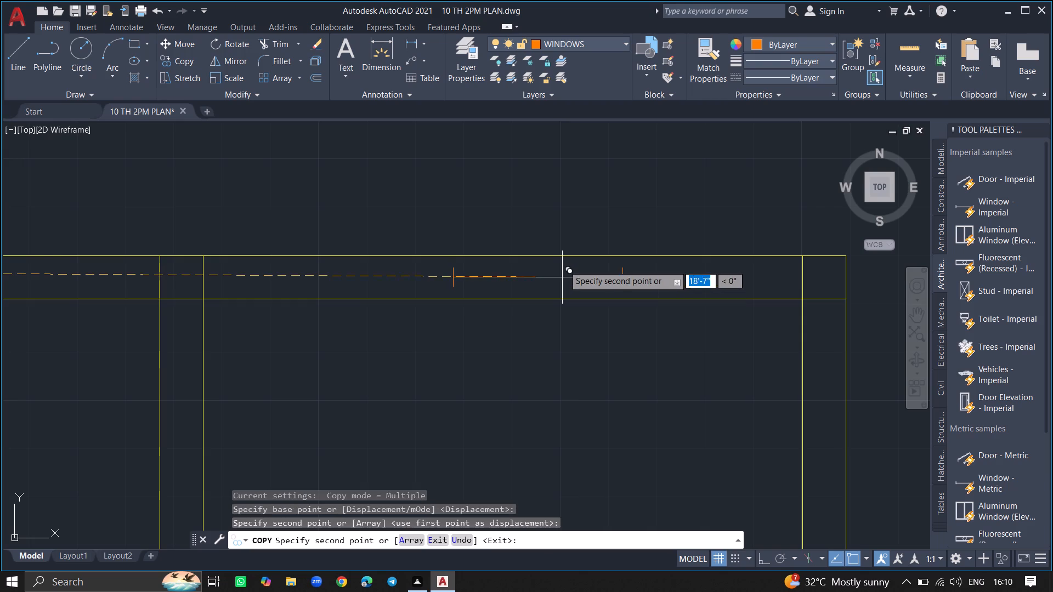
click(569, 277)
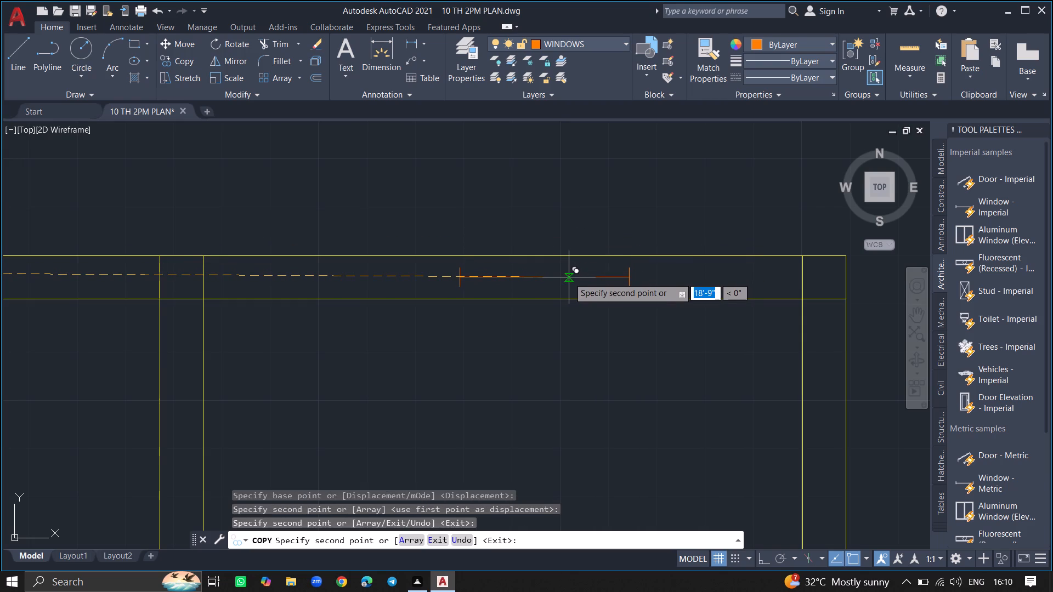
Place two more window copies in the plan's south wall, one for the southwest room and one for the southeast room, and end copying.
ctrl+scroll(585, 226, down, 4)
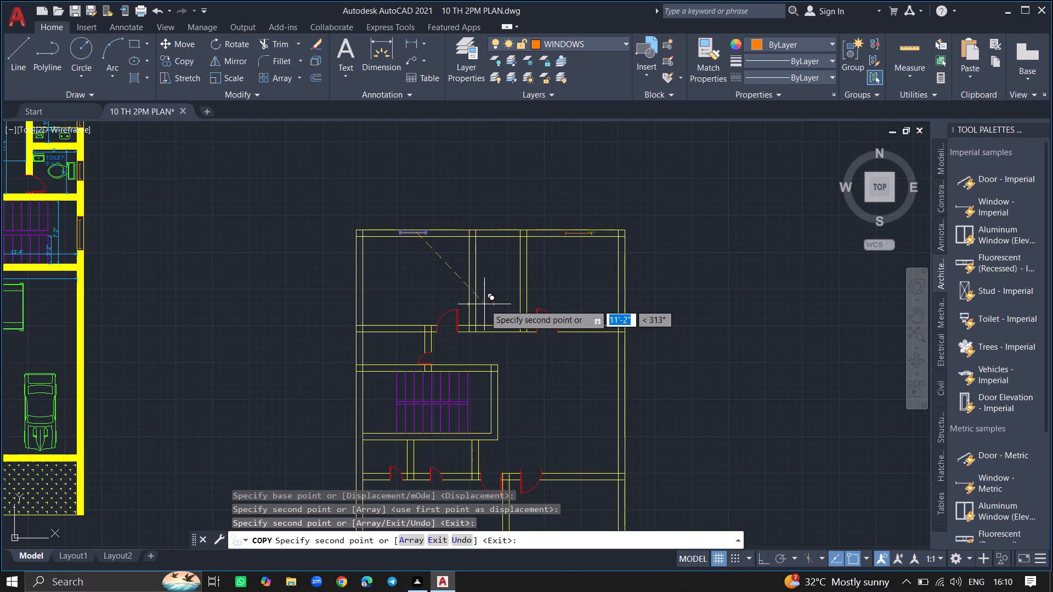
ctrl+scroll(448, 401, down, 1)
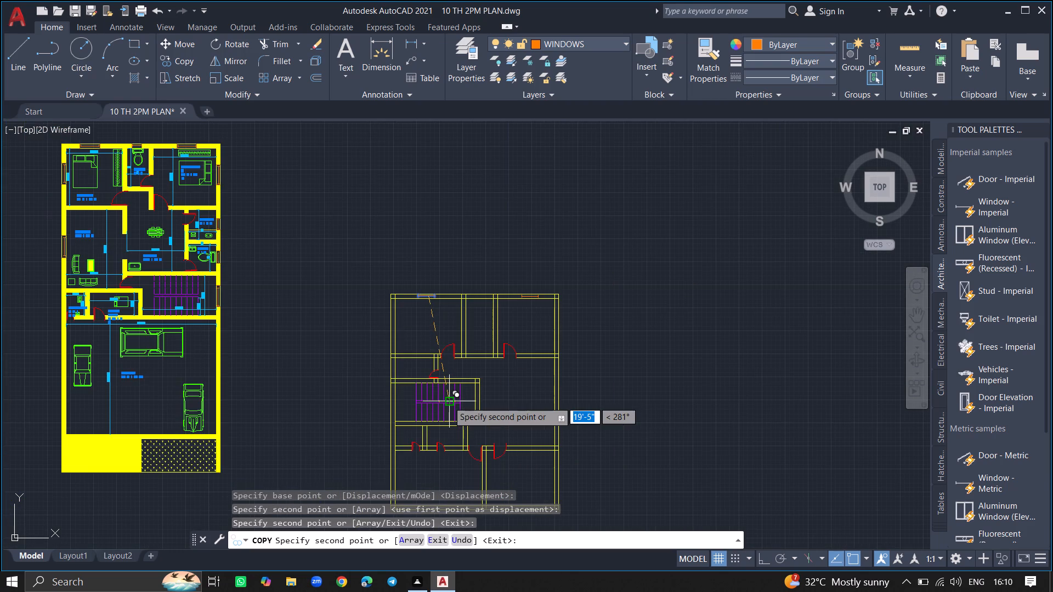
ctrl+scroll(448, 401, down, 1)
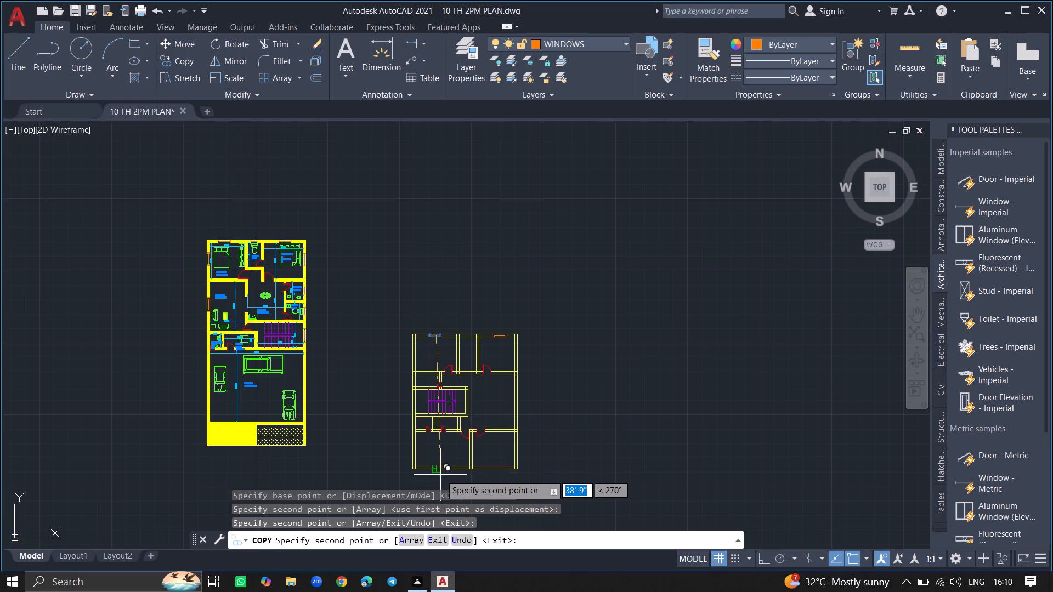
ctrl+scroll(440, 475, up, 5)
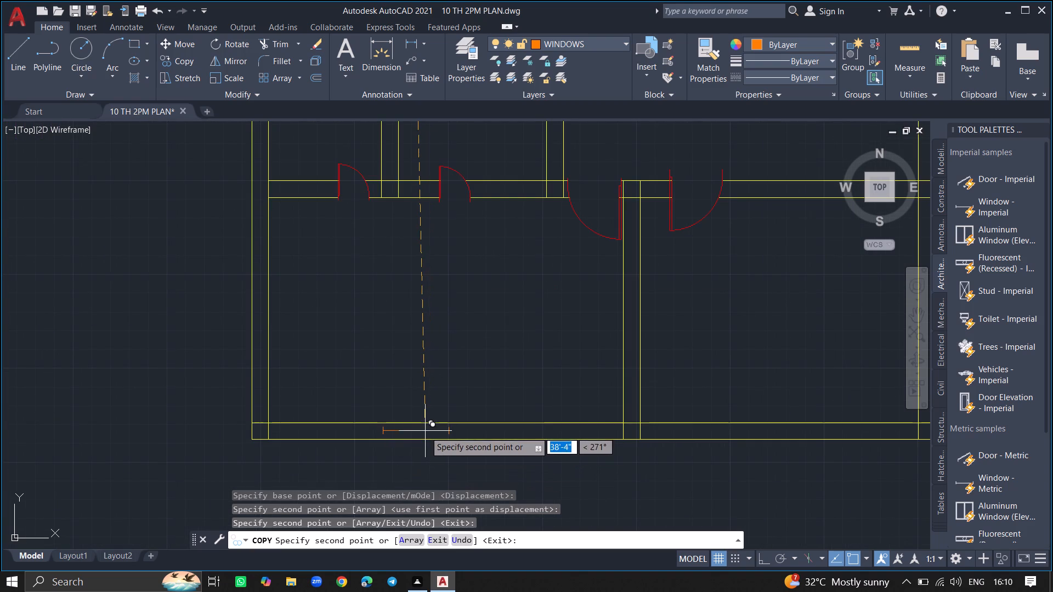
click(425, 432)
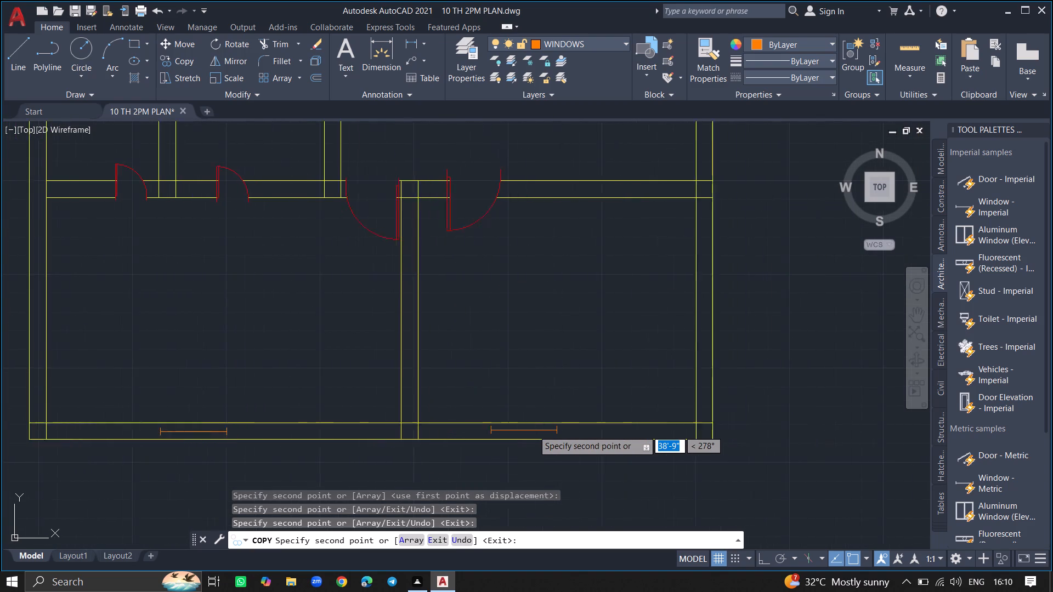
click(531, 431)
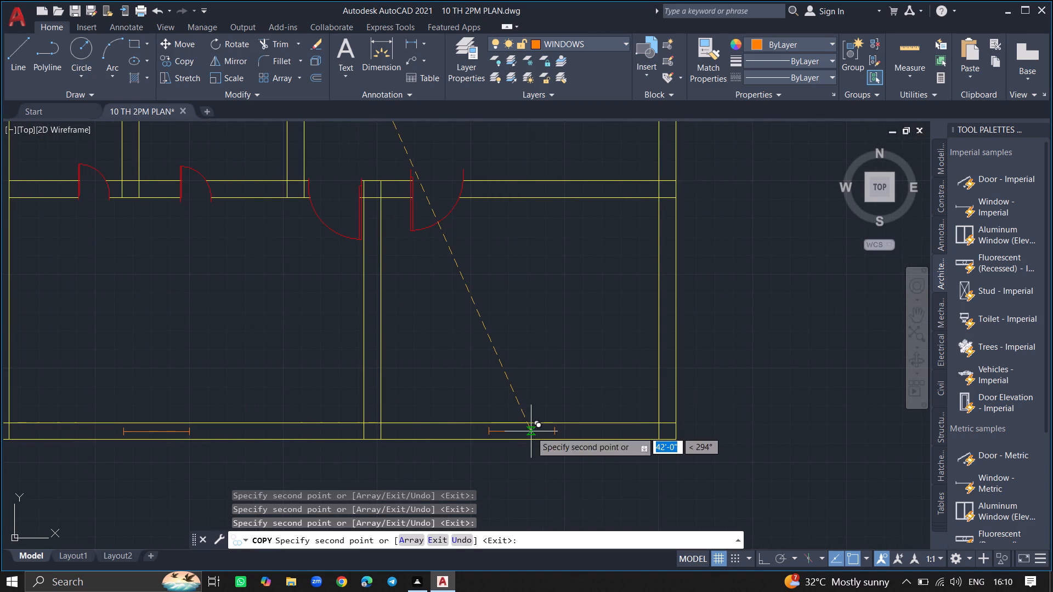
ctrl+scroll(544, 366, down, 1)
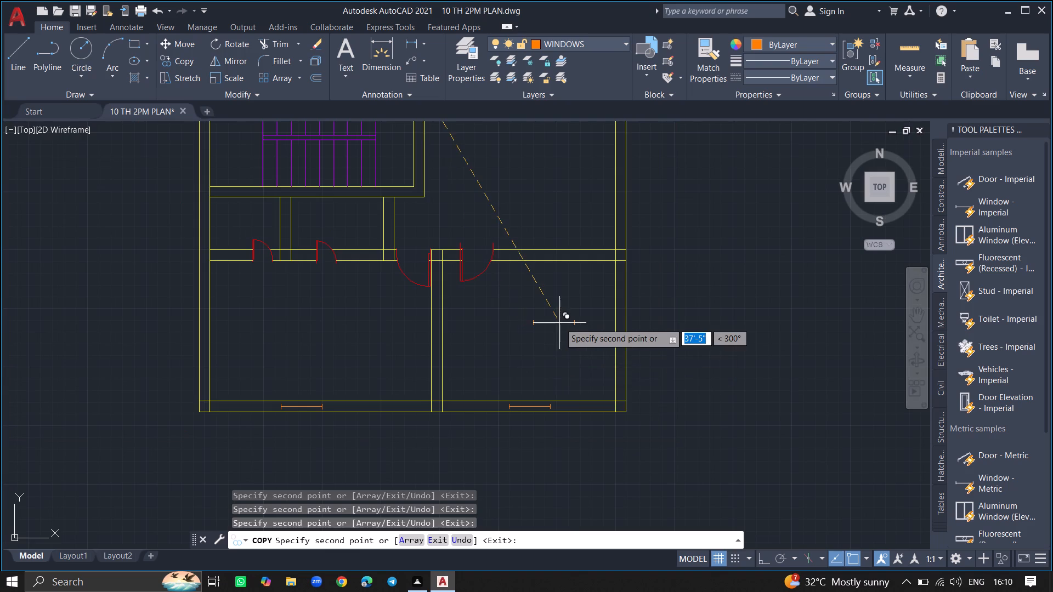
ctrl+scroll(559, 323, down, 3)
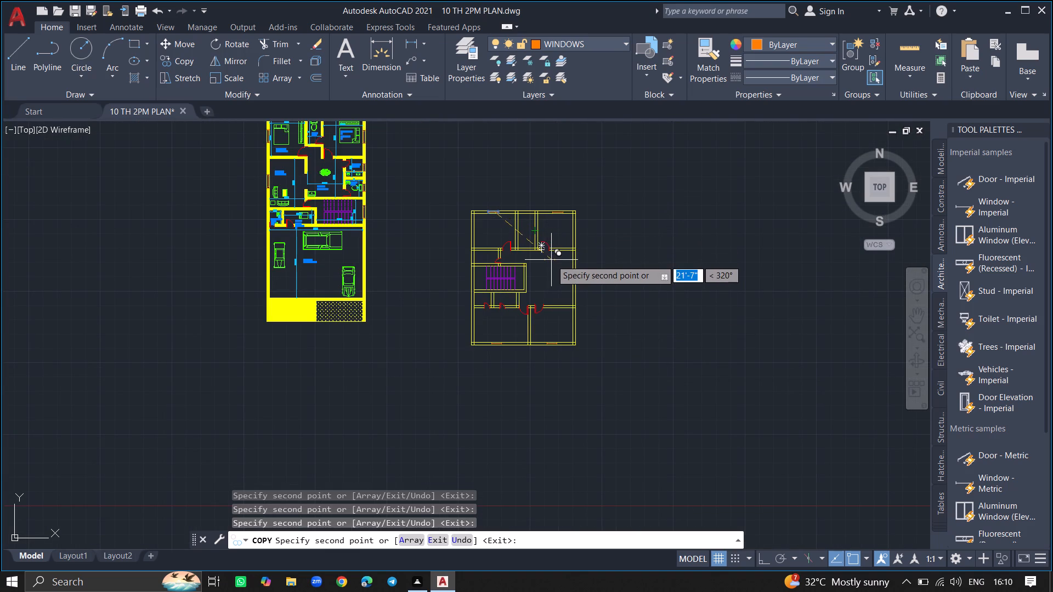
key(Escape)
Copy the northwest room's north-wall window about 2'-5" south into the open room area.
ctrl+scroll(502, 217, up, 3)
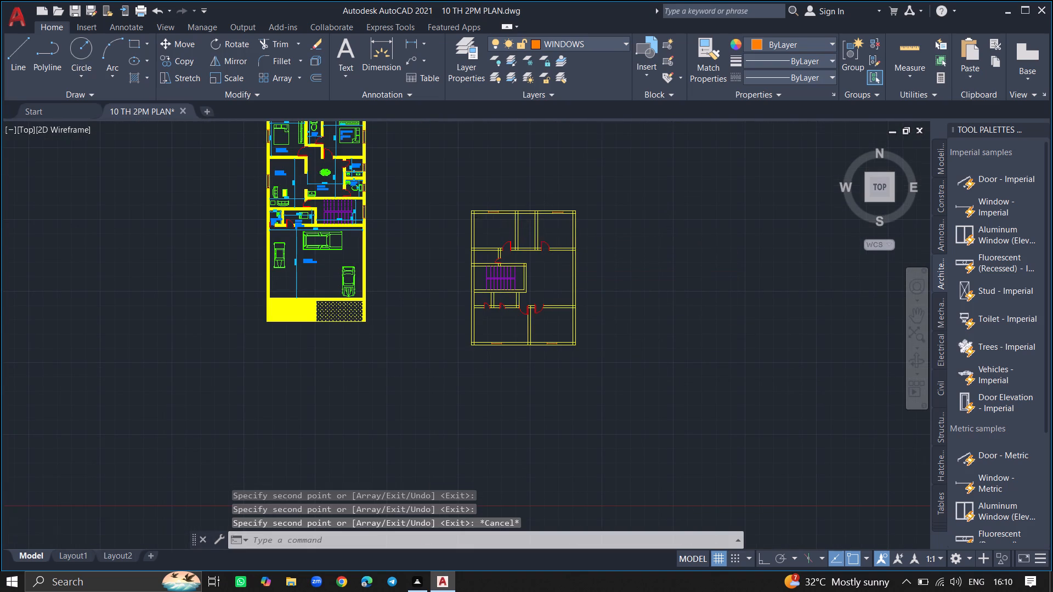
ctrl+scroll(502, 217, up, 3)
click(458, 155)
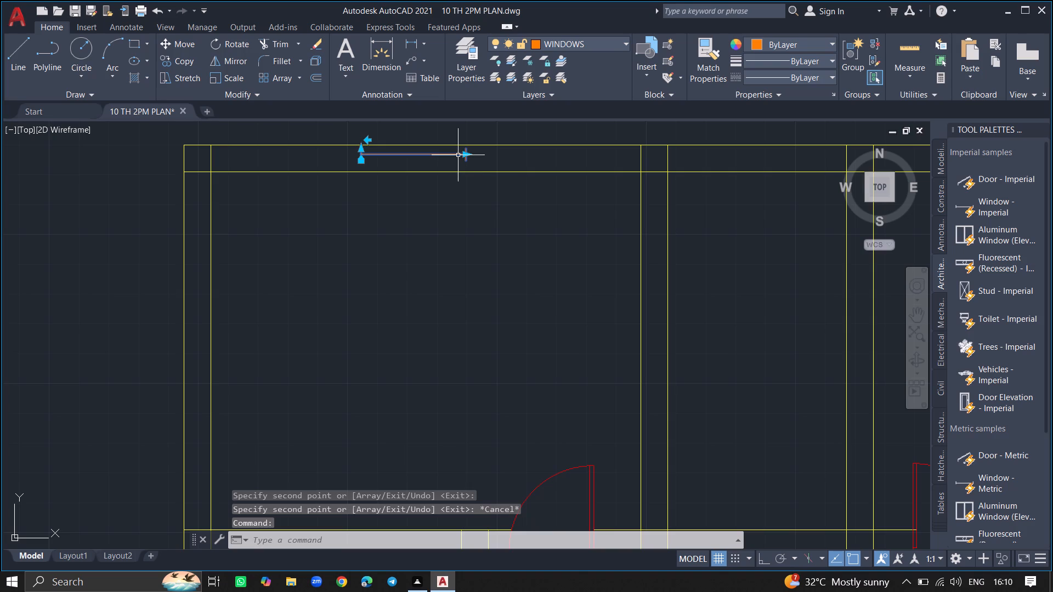
text(COPY)
key(Return)
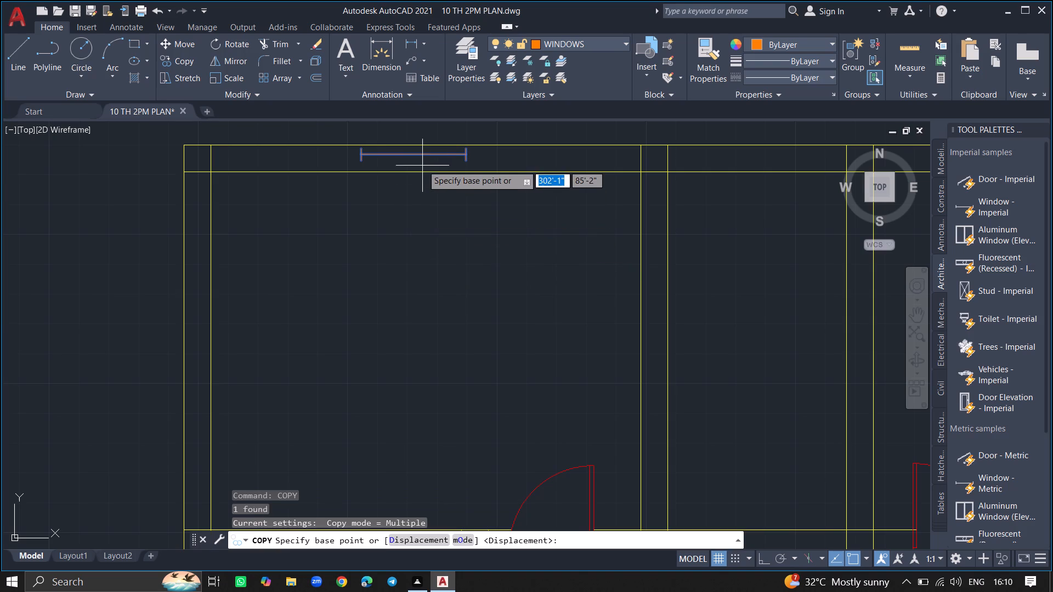
click(422, 154)
click(411, 238)
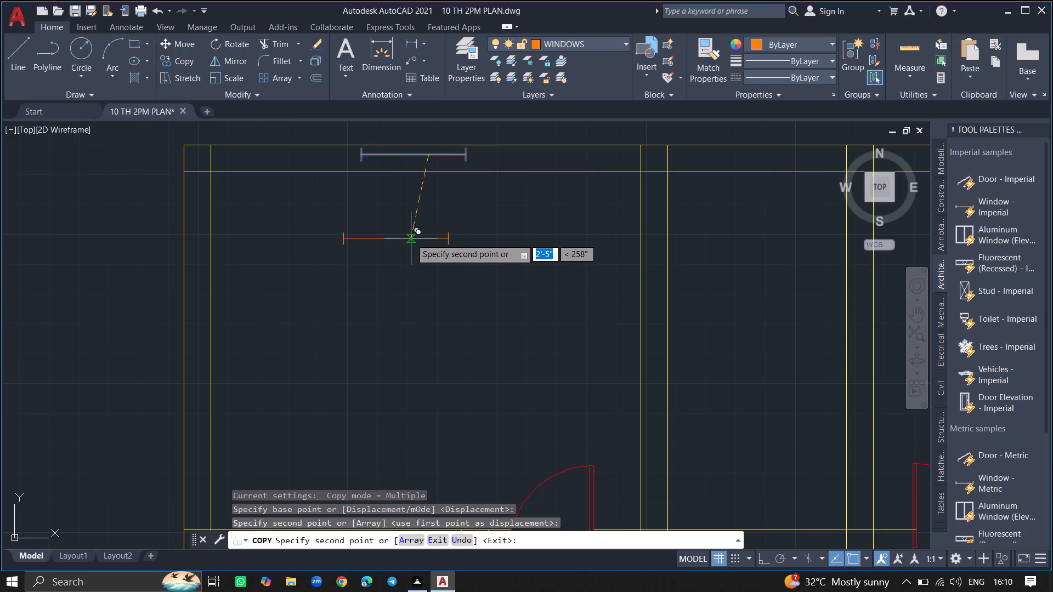
key(Escape)
Rotate the loose window copy in the northwest room 270° with ortho on, so it stands vertically.
click(411, 238)
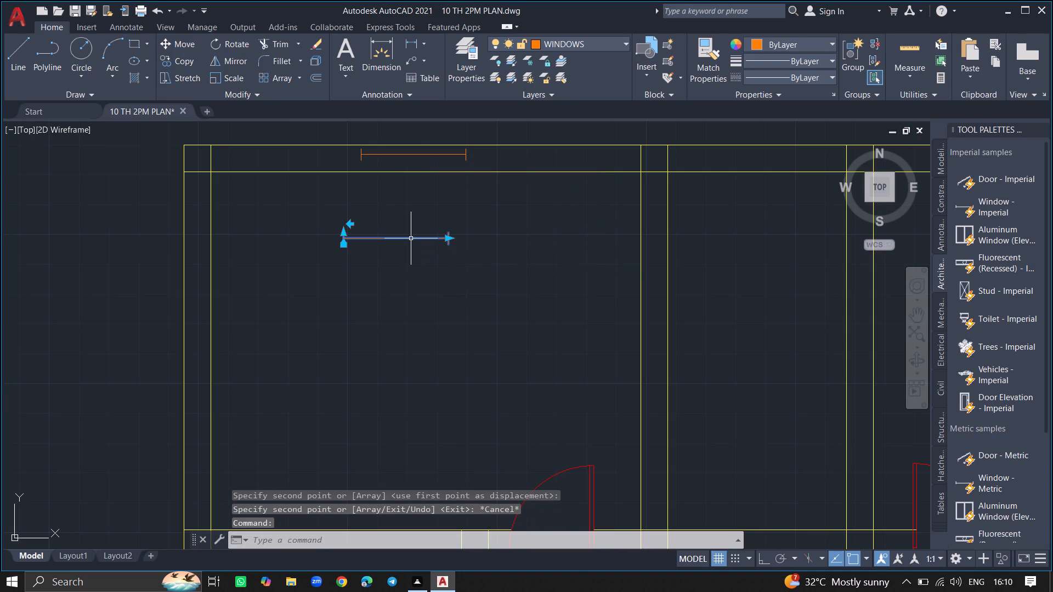
text(RO)
key(Return)
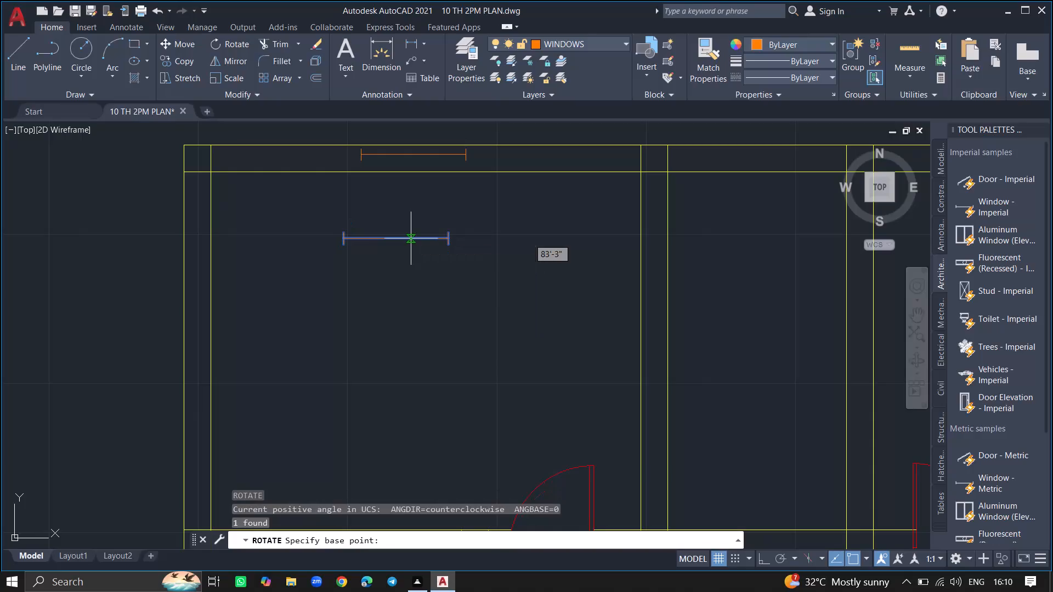
click(411, 238)
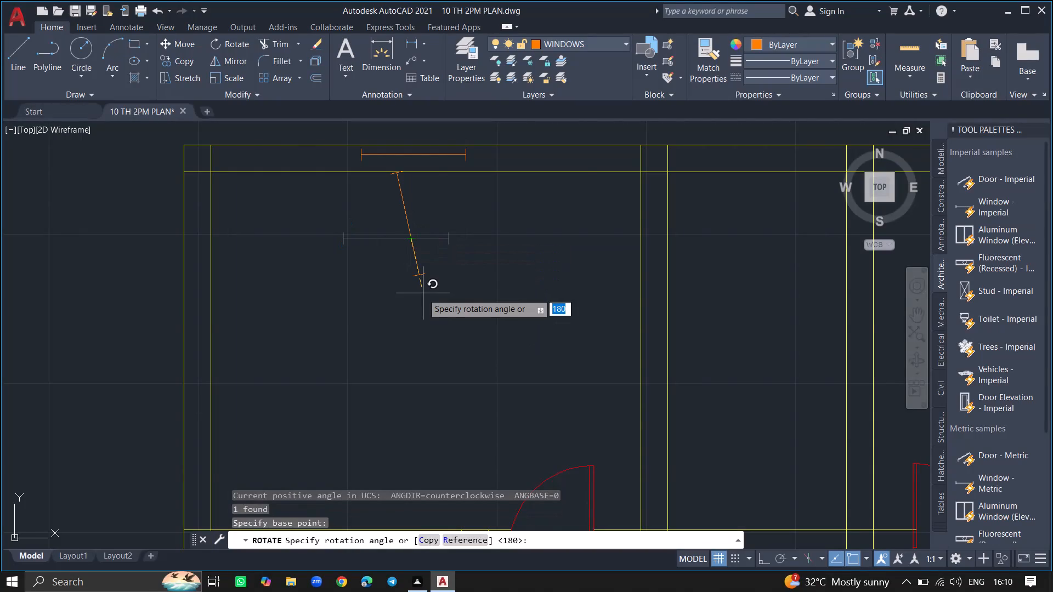
key(F8)
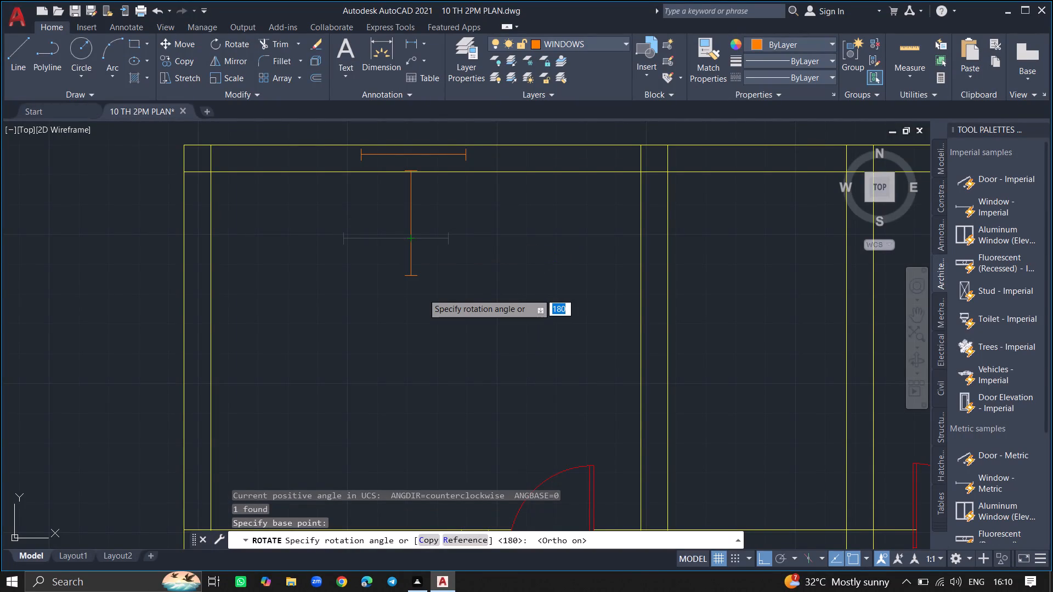
click(423, 293)
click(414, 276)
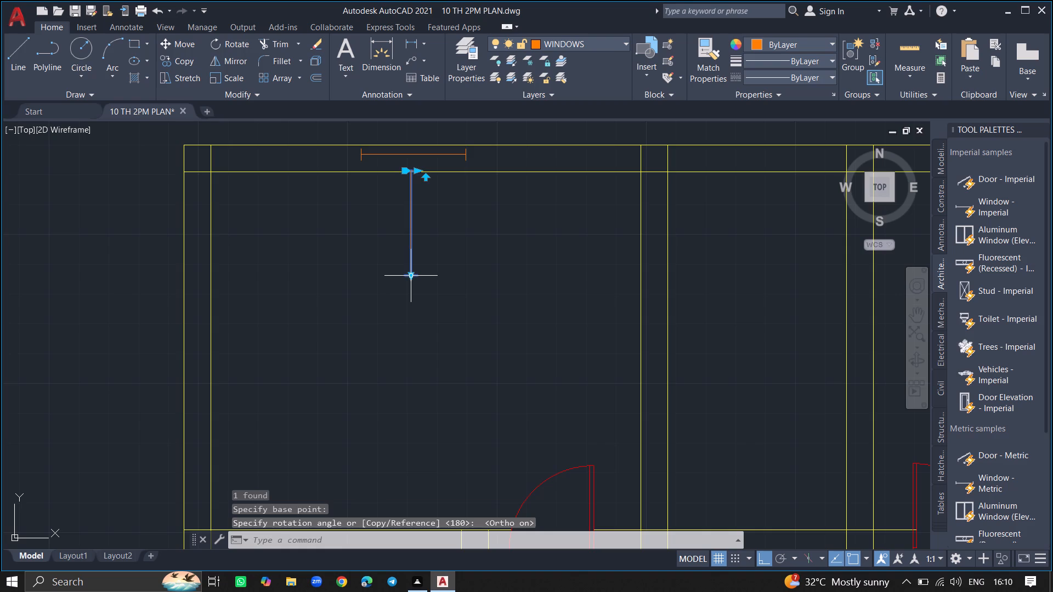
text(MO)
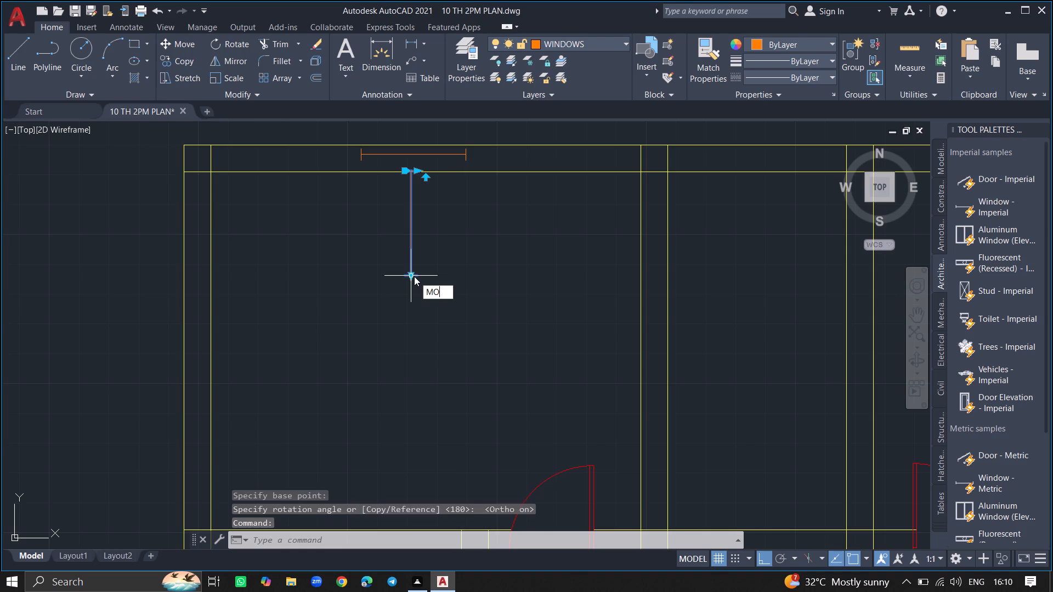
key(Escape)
Scale the vertical window copy freehand from a point near its south end to about 0.6 of its length.
text(SC)
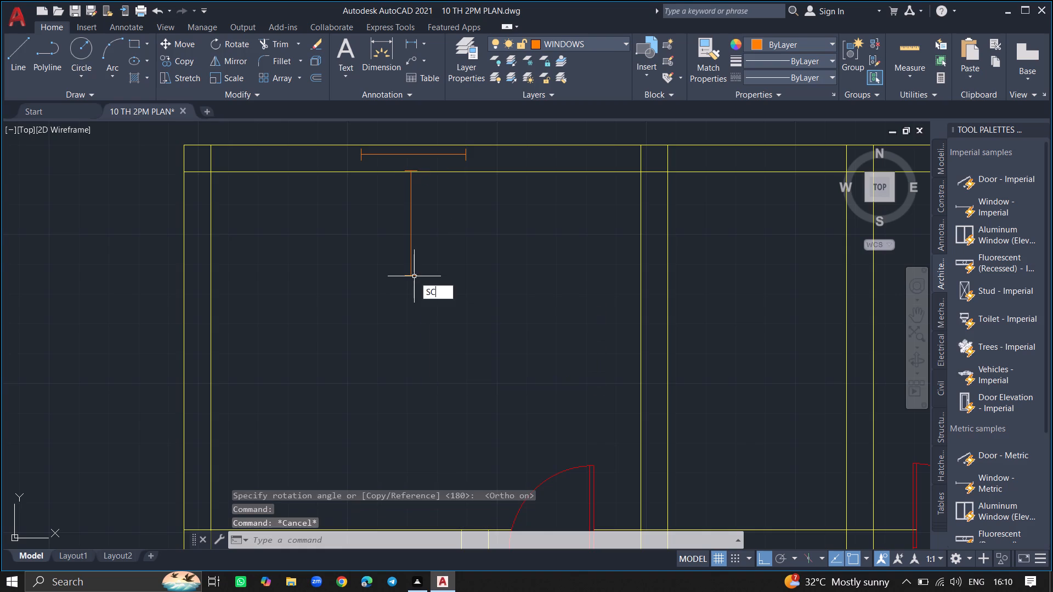
key(Return)
click(413, 272)
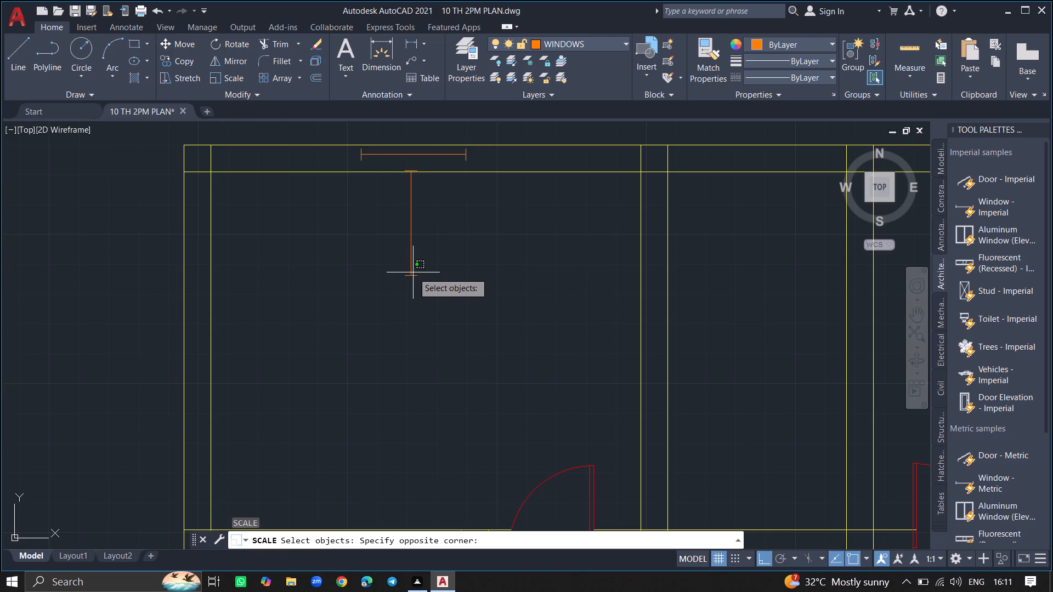
click(404, 275)
key(Return)
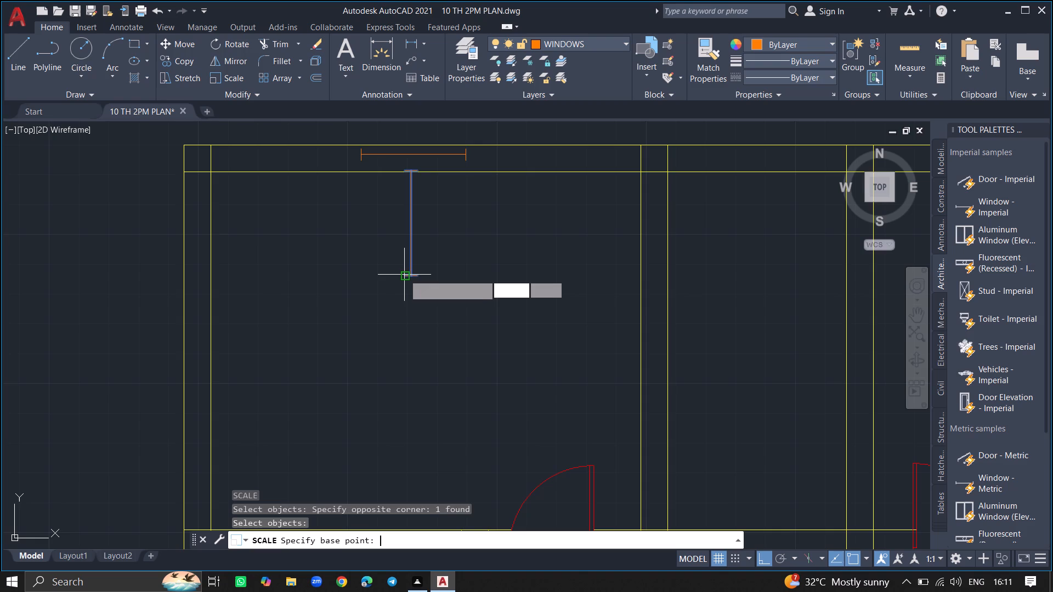
click(412, 259)
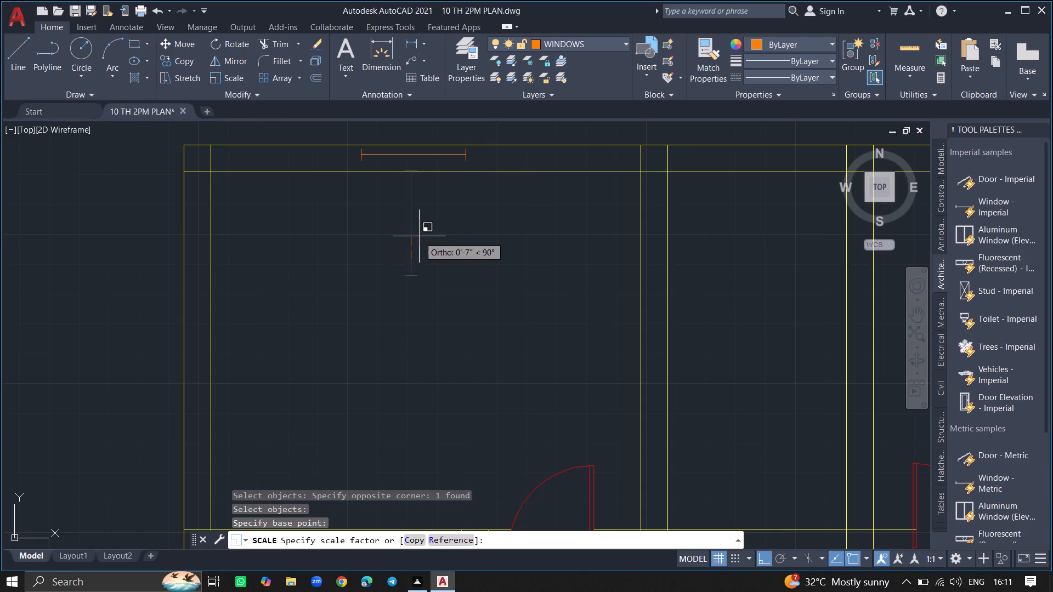
click(420, 228)
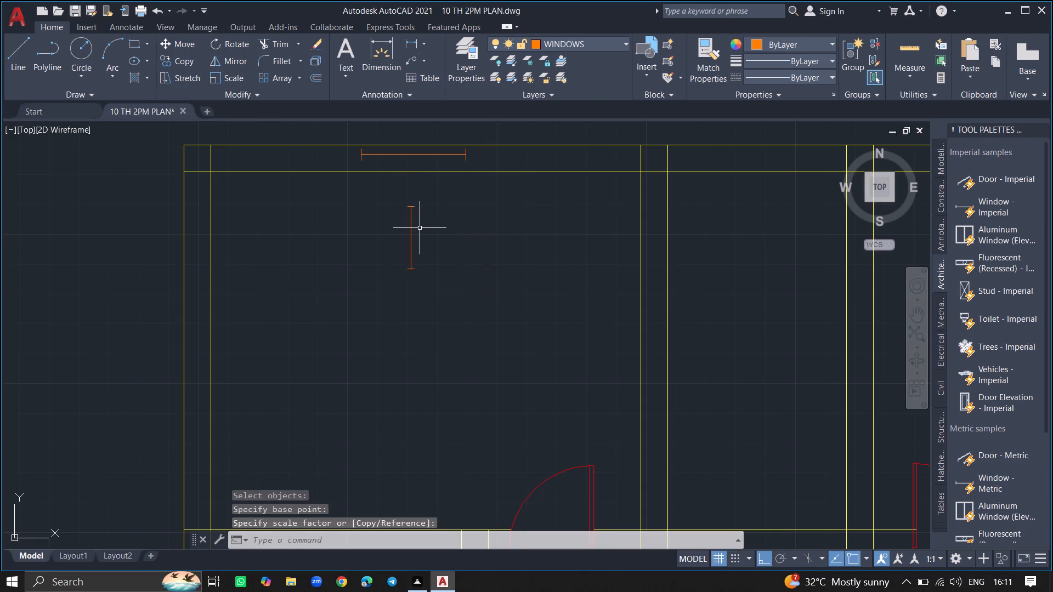
Rotate the shortened window copy 270° with ortho on, so it lies horizontally.
click(411, 230)
text(RO)
key(Return)
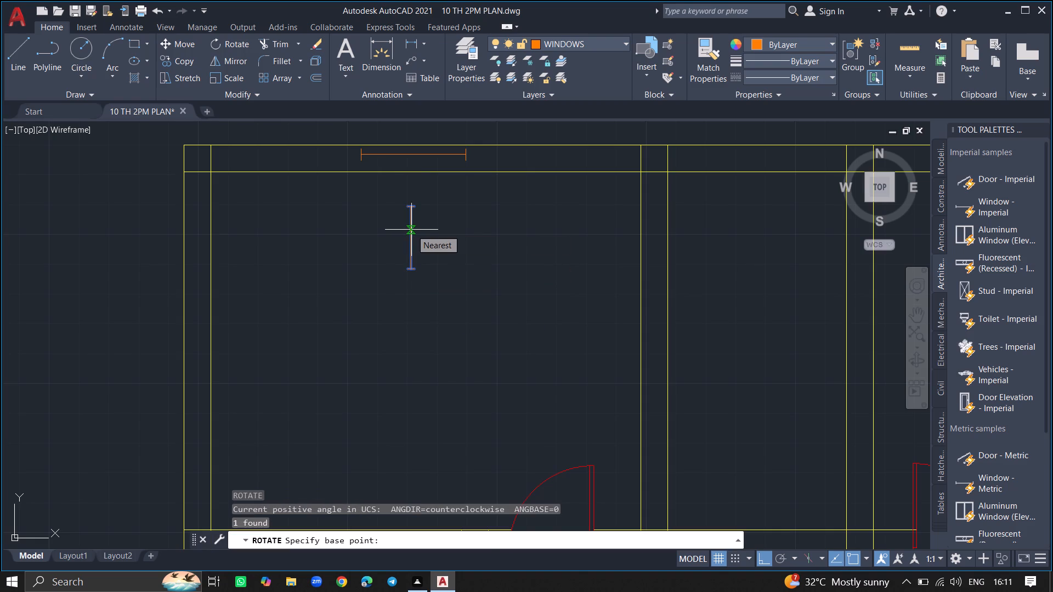
click(411, 230)
click(424, 261)
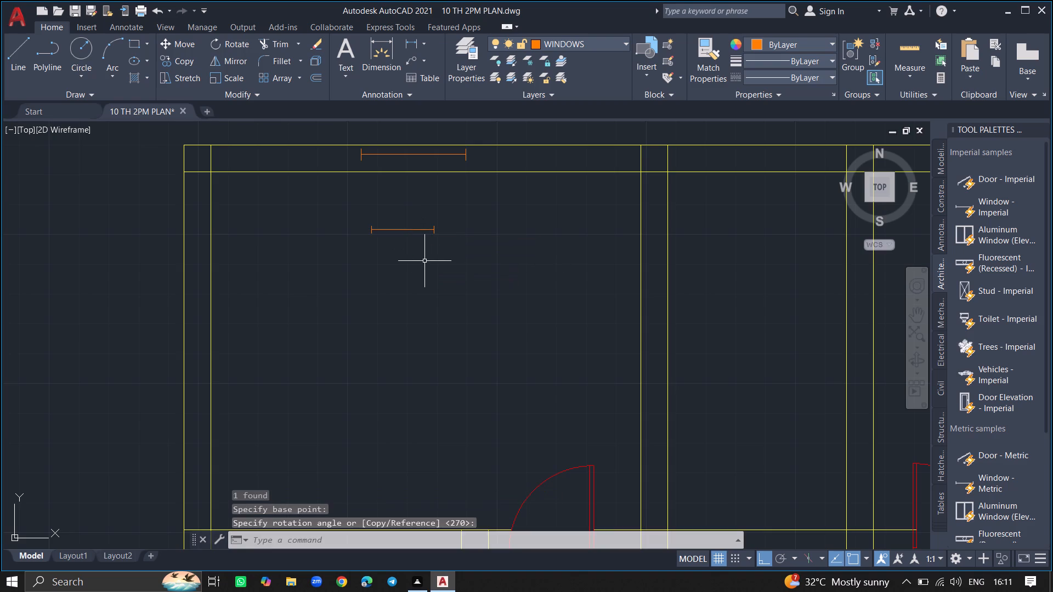
Move the shortened horizontal window, with ortho off, into the north wall of the narrow middle room.
click(415, 230)
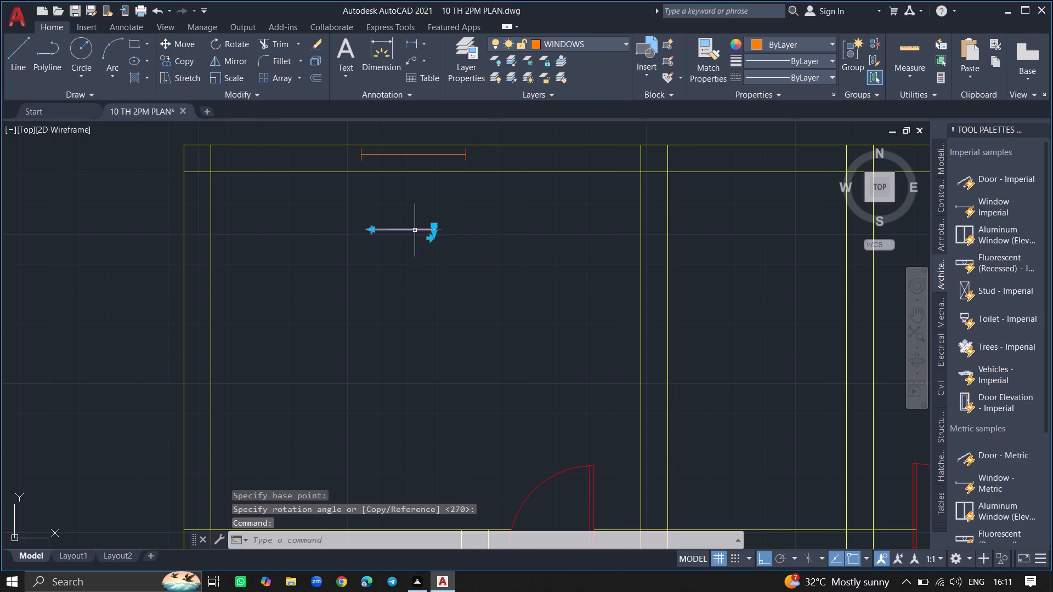
text(MOVE)
key(Return)
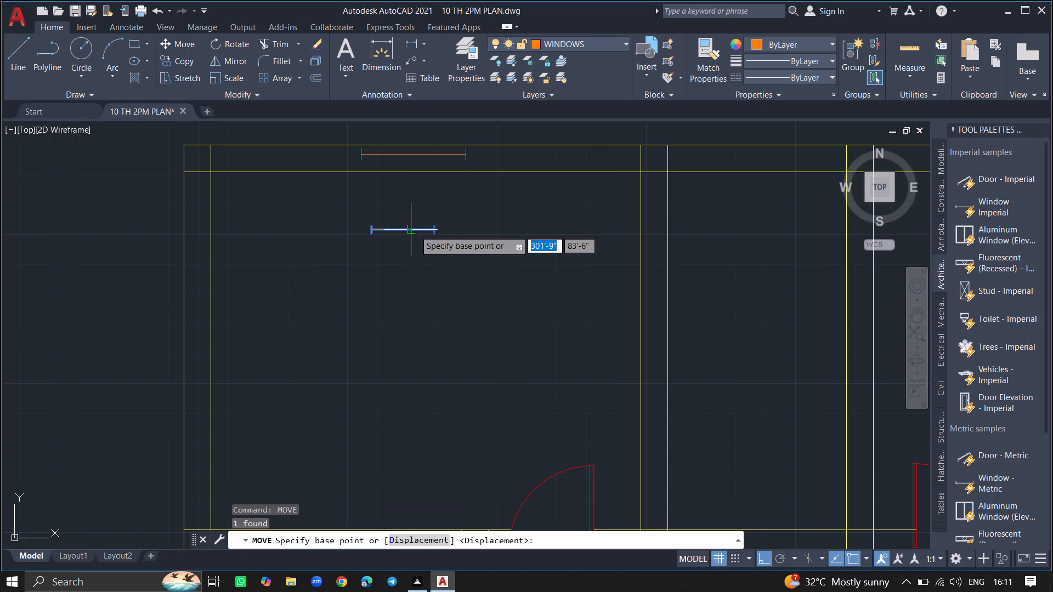
click(415, 230)
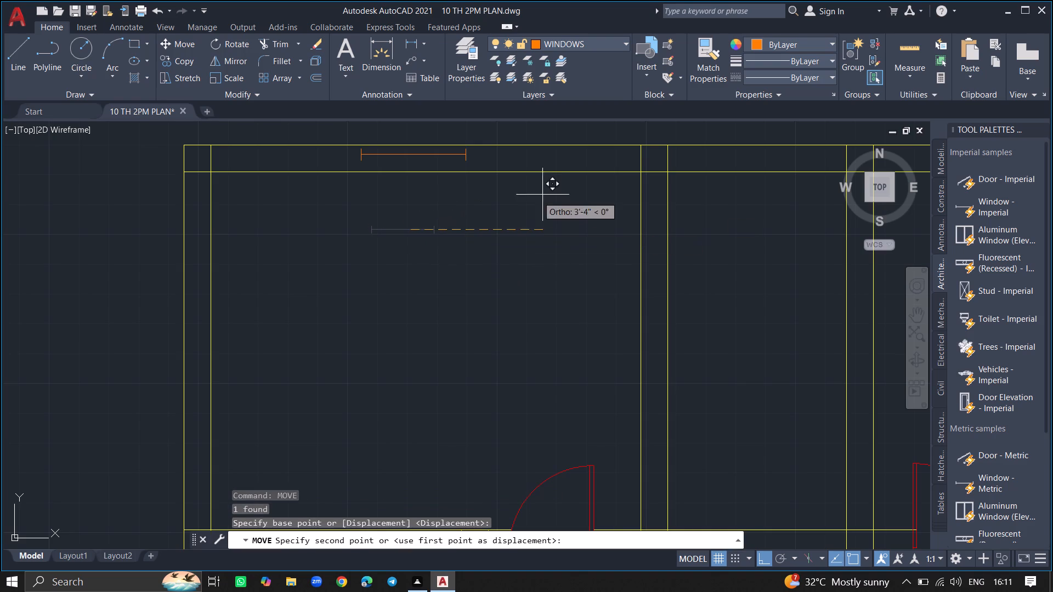
key(F8)
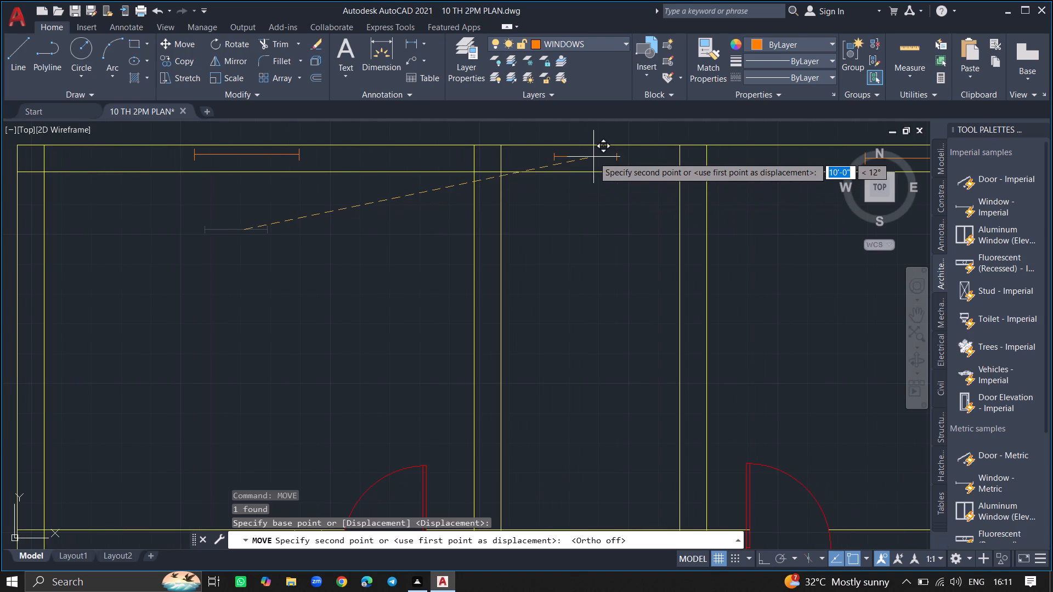
ctrl+scroll(593, 157, up, 7)
click(590, 179)
Copy the narrow middle room's north-wall window into the open space just west of the staircase treads.
ctrl+scroll(590, 179, down, 5)
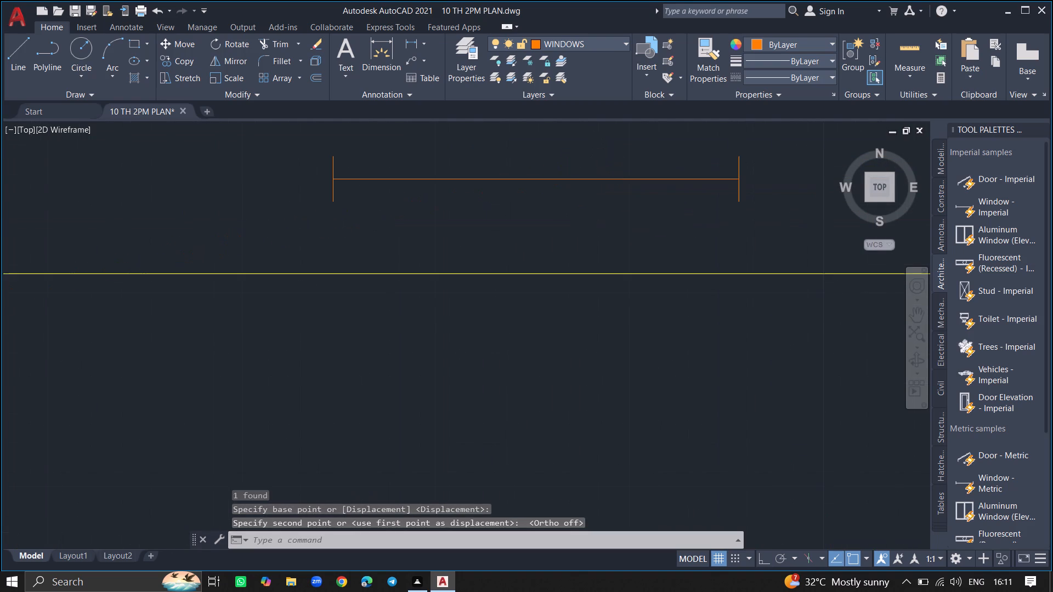
click(590, 179)
text(COPY)
key(Return)
click(590, 179)
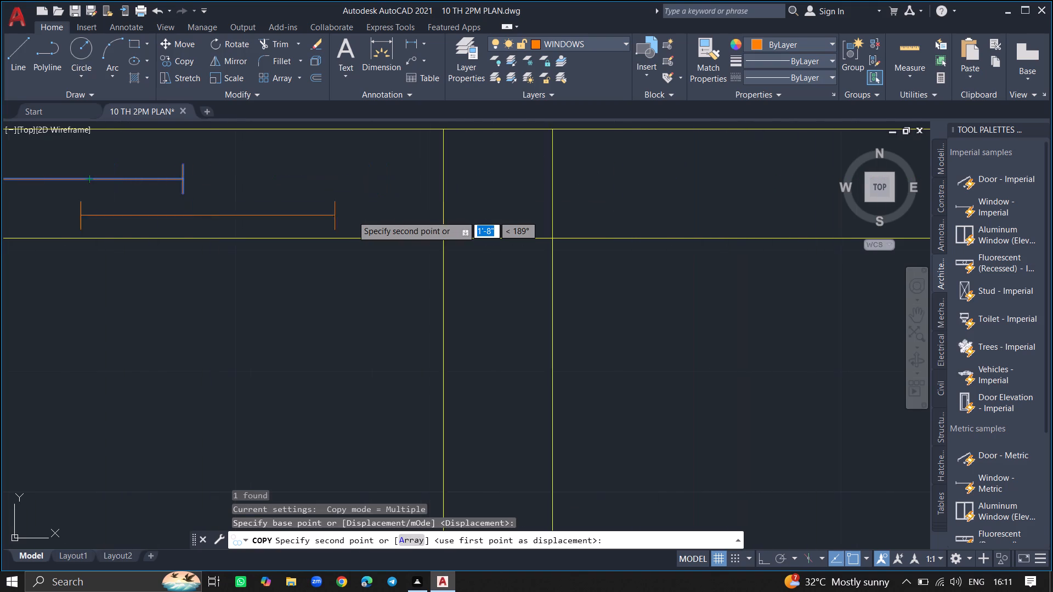
ctrl+scroll(352, 215, down, 5)
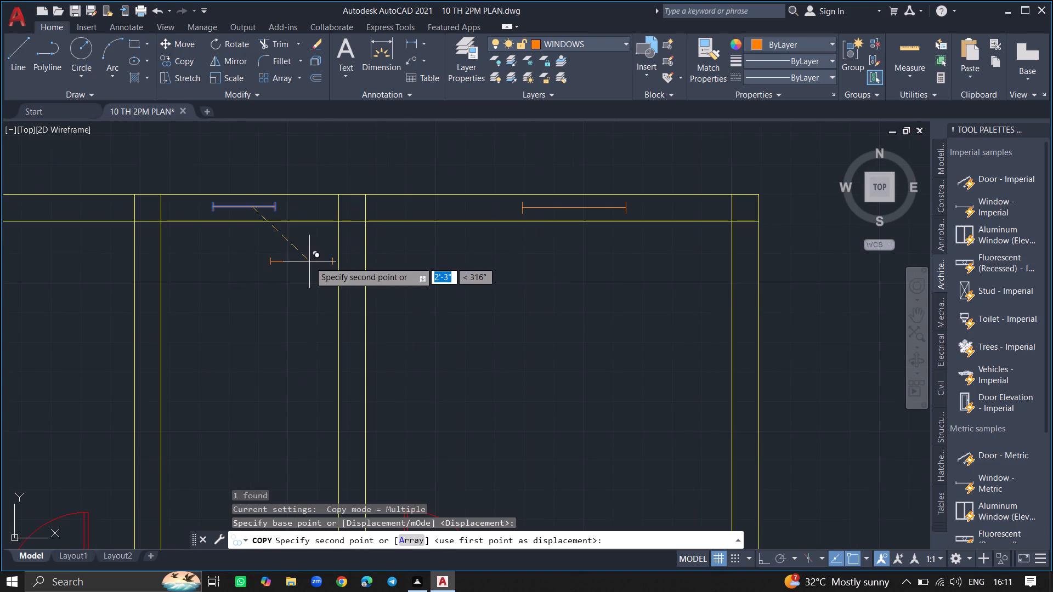
ctrl+scroll(309, 261, down, 5)
ctrl+scroll(156, 412, up, 3)
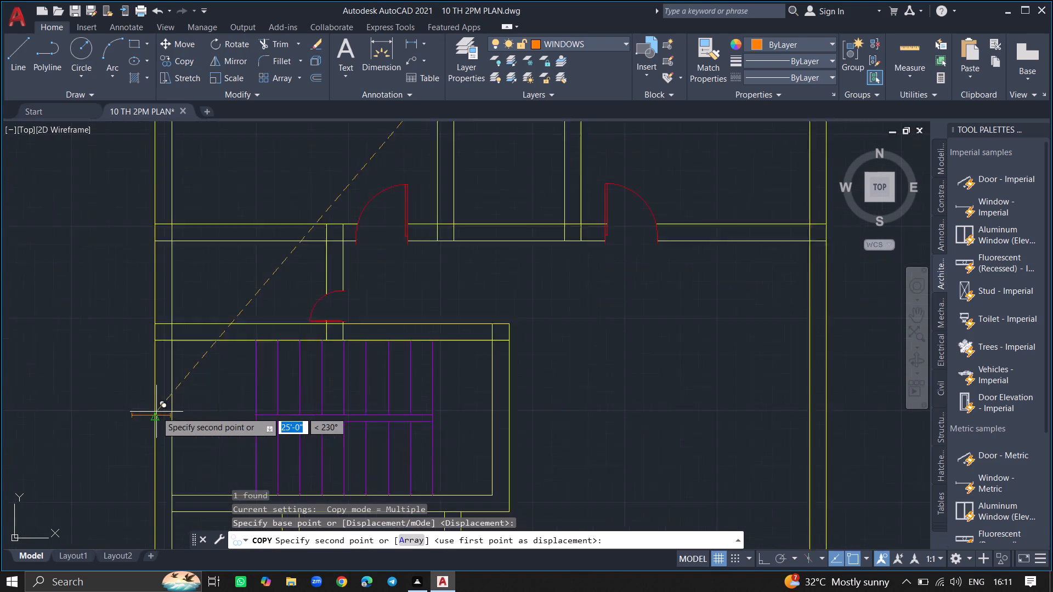
click(241, 432)
key(Escape)
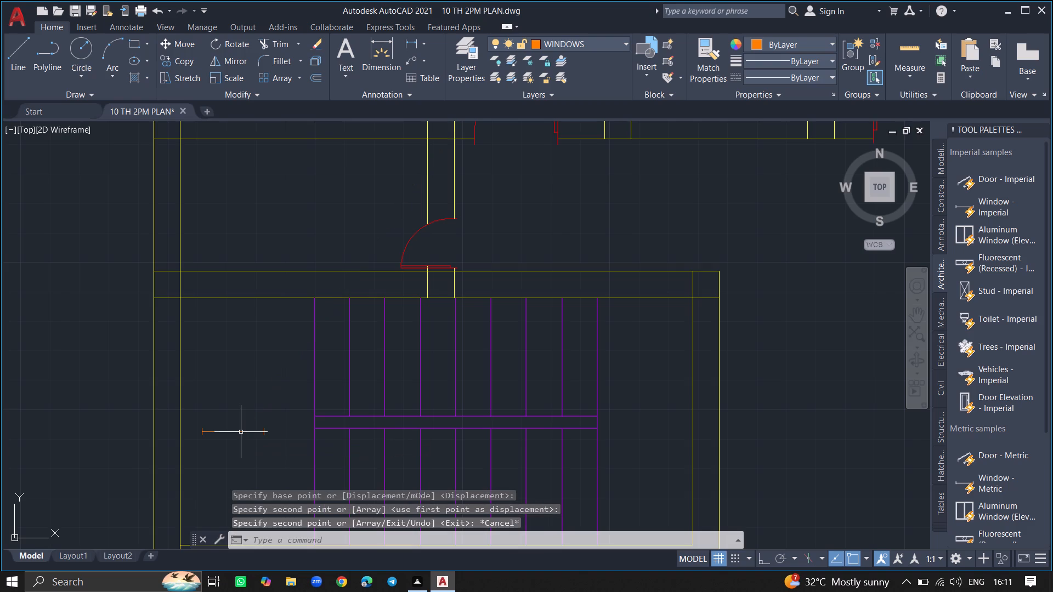
Rotate the window copy beside the staircase with ortho on, so it stands vertically.
click(241, 432)
text(RO)
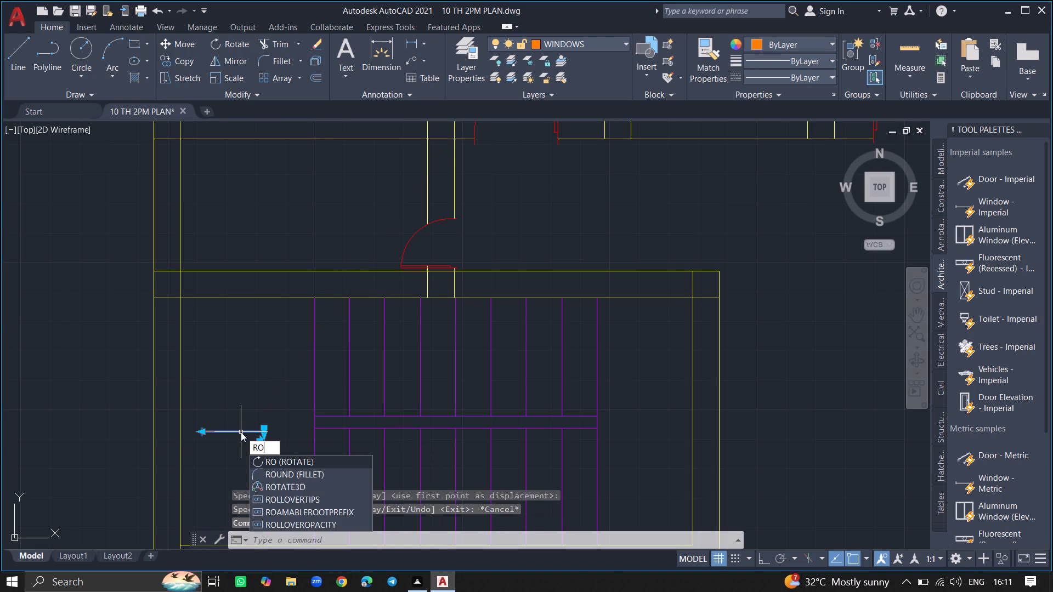
key(Return)
click(241, 432)
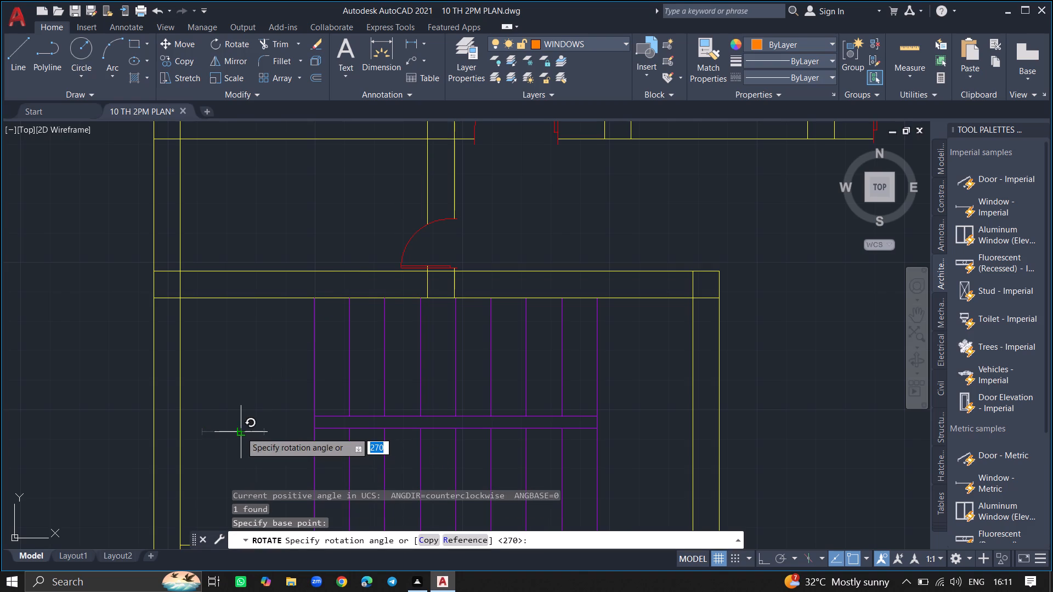
key(F8)
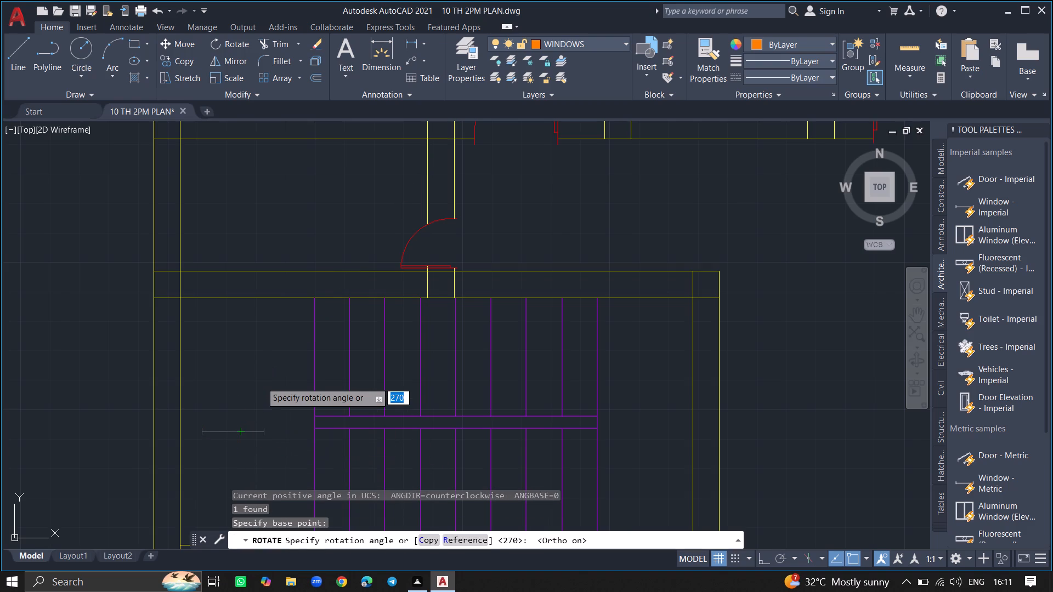
click(261, 382)
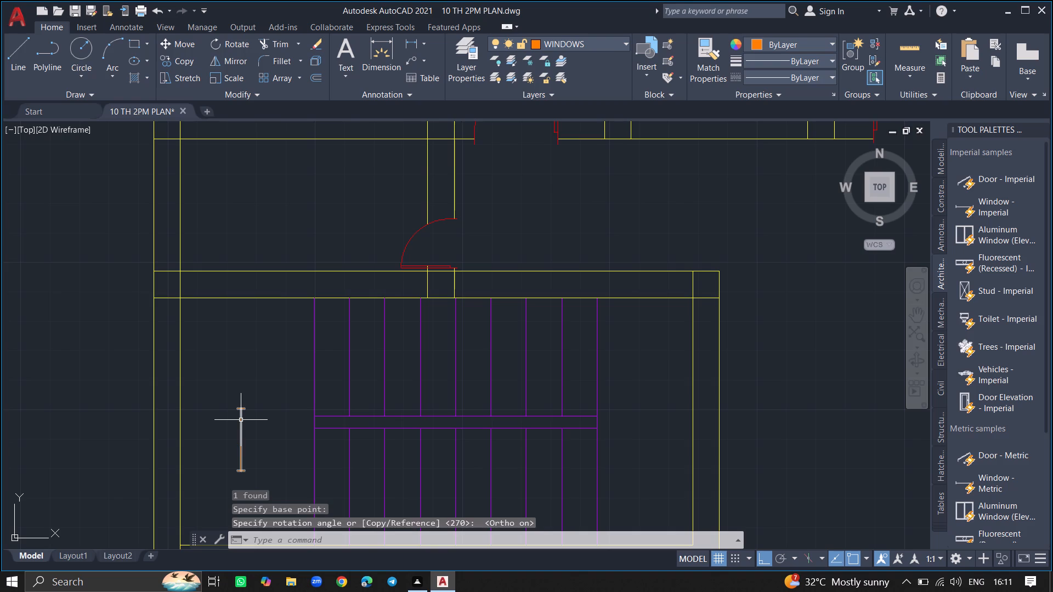
Move the vertical window, with ortho off, into the west wall of the small room north of the staircase.
click(240, 420)
text(MOVE)
key(Return)
click(240, 420)
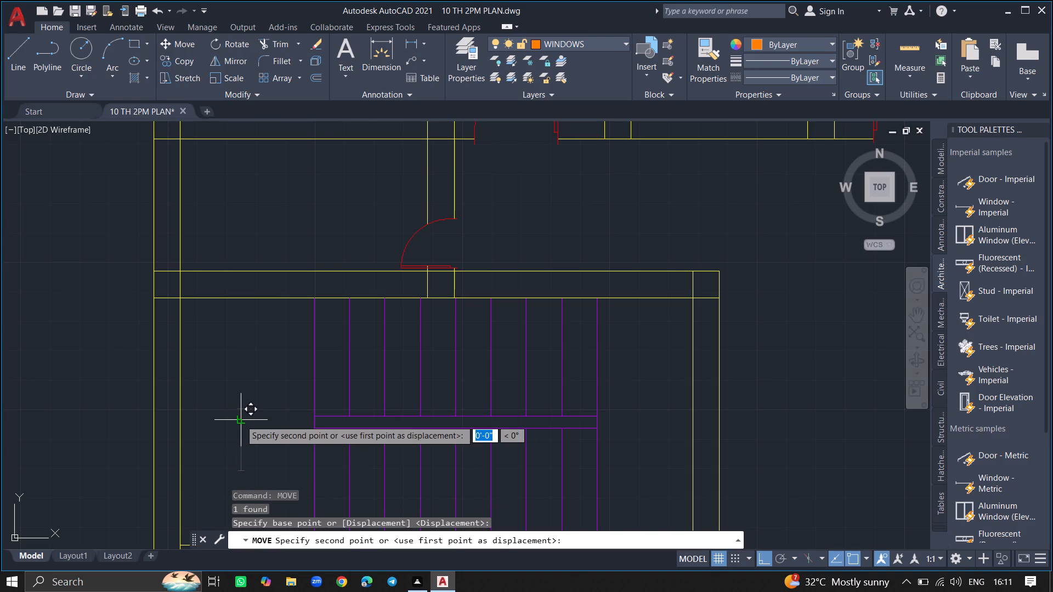
key(F8)
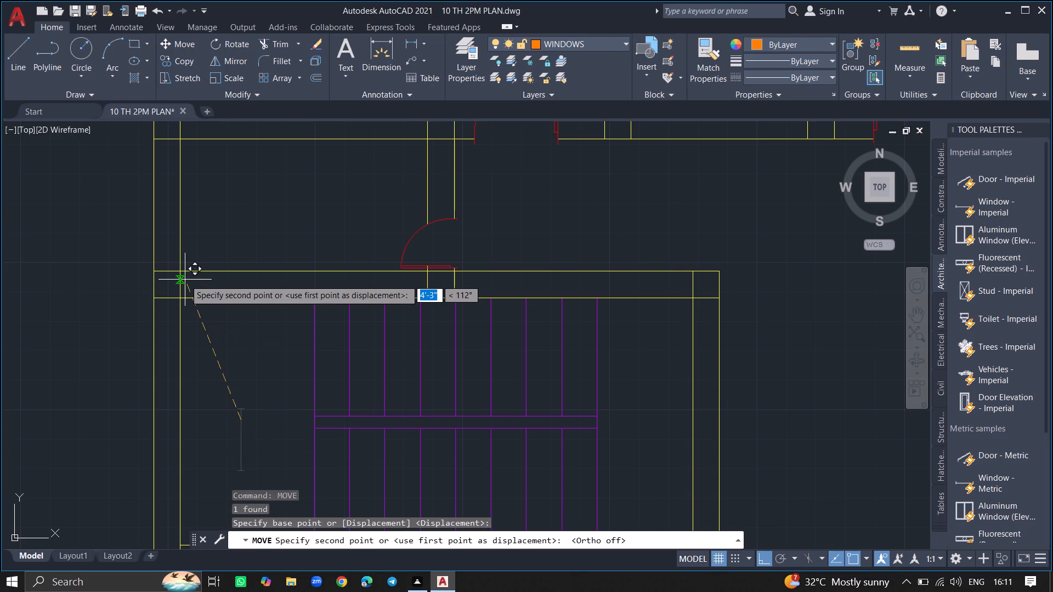
ctrl+scroll(185, 280, down, 3)
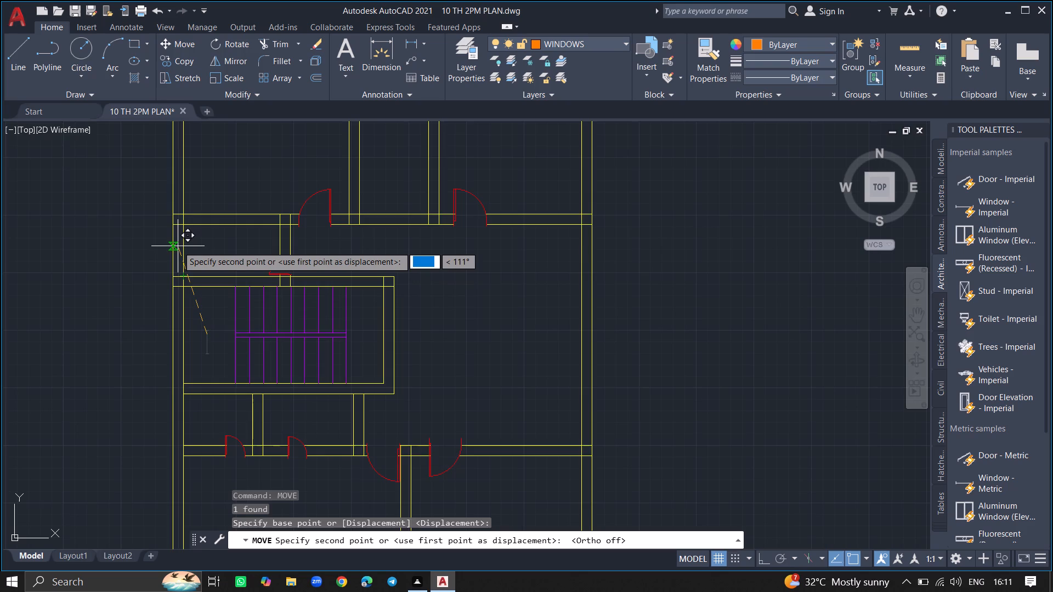
ctrl+scroll(178, 246, up, 3)
click(177, 241)
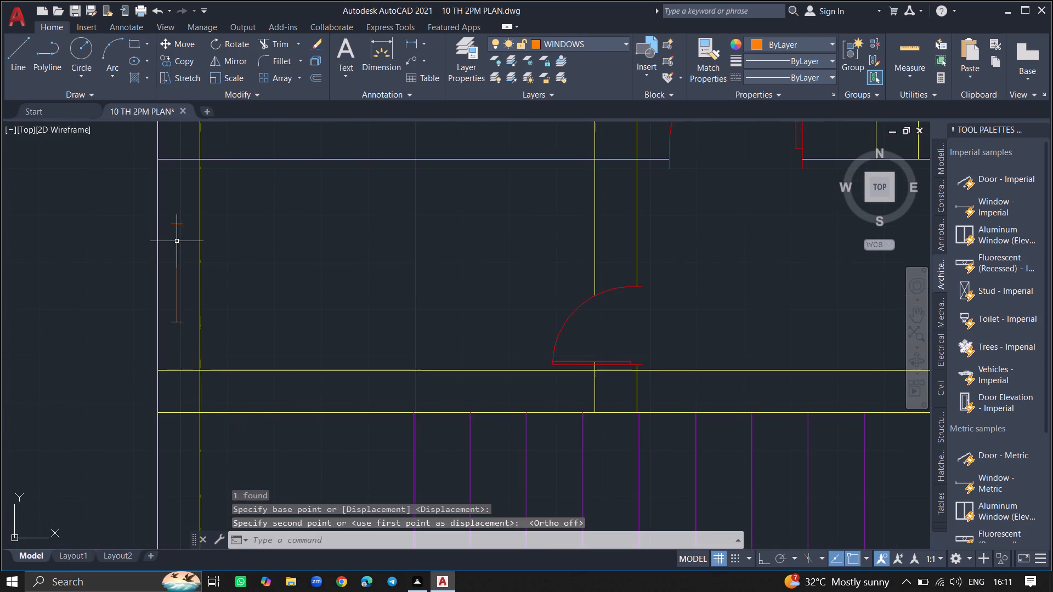
Copy the small north room's west-wall window about 5'-11" south beside the staircase and about 12'-7" south beside the small room below it.
ctrl+scroll(271, 274, down, 2)
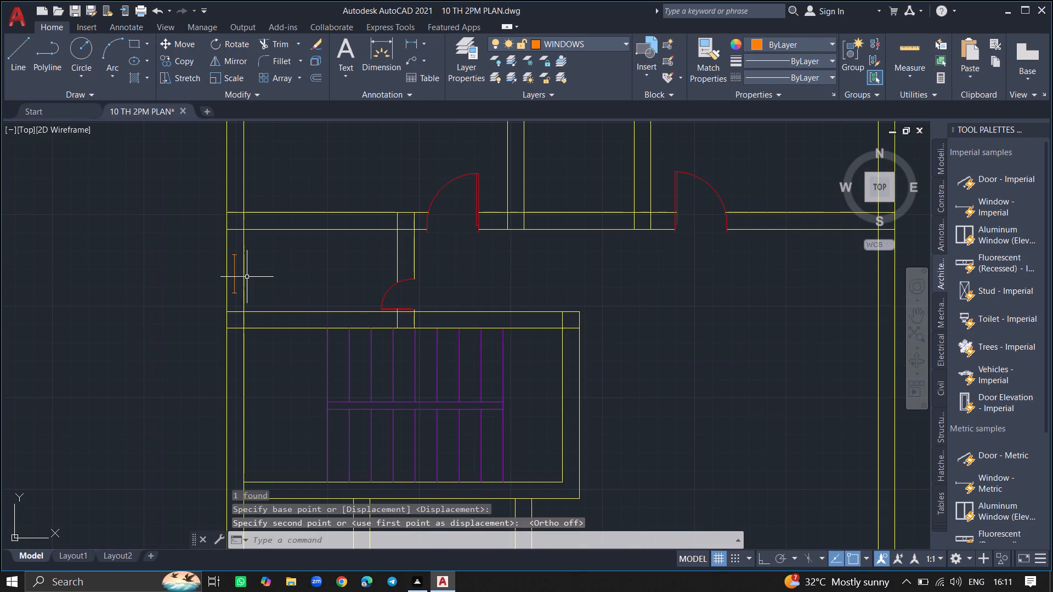
click(235, 277)
text(COPY)
key(Return)
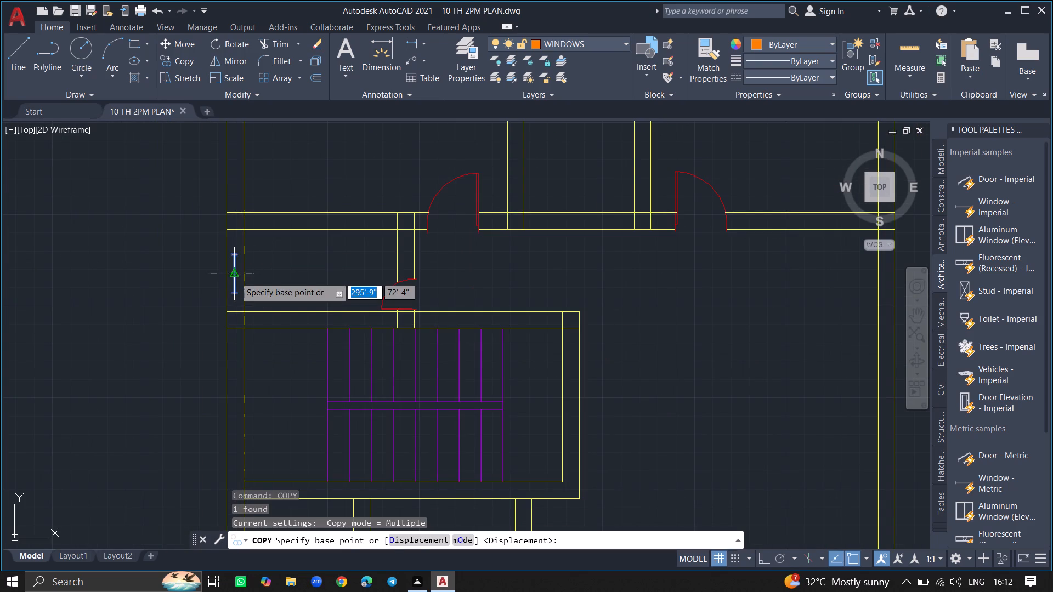
click(235, 277)
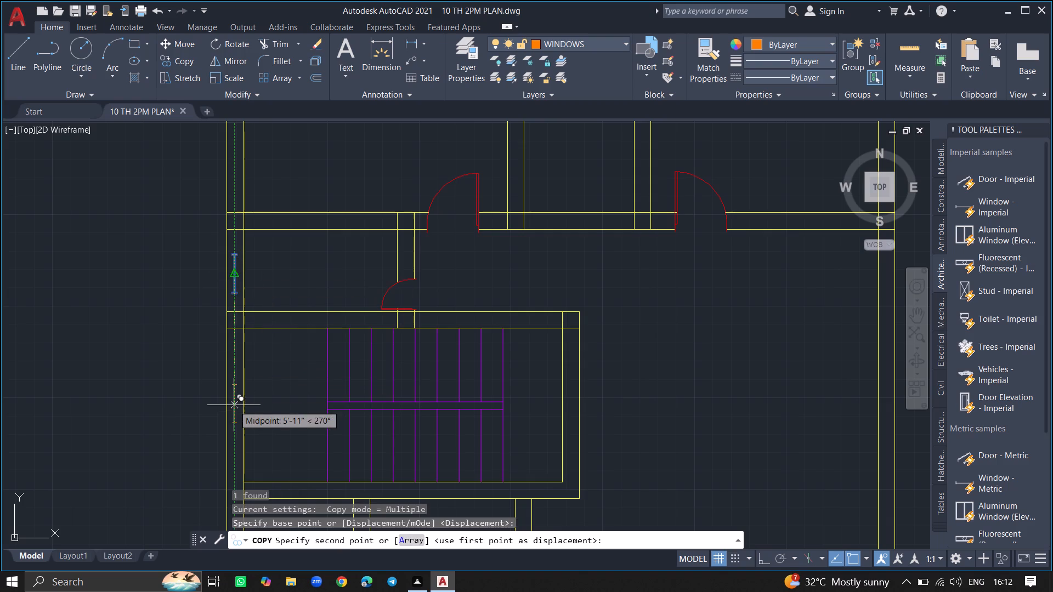
click(234, 405)
ctrl+scroll(292, 390, down, 3)
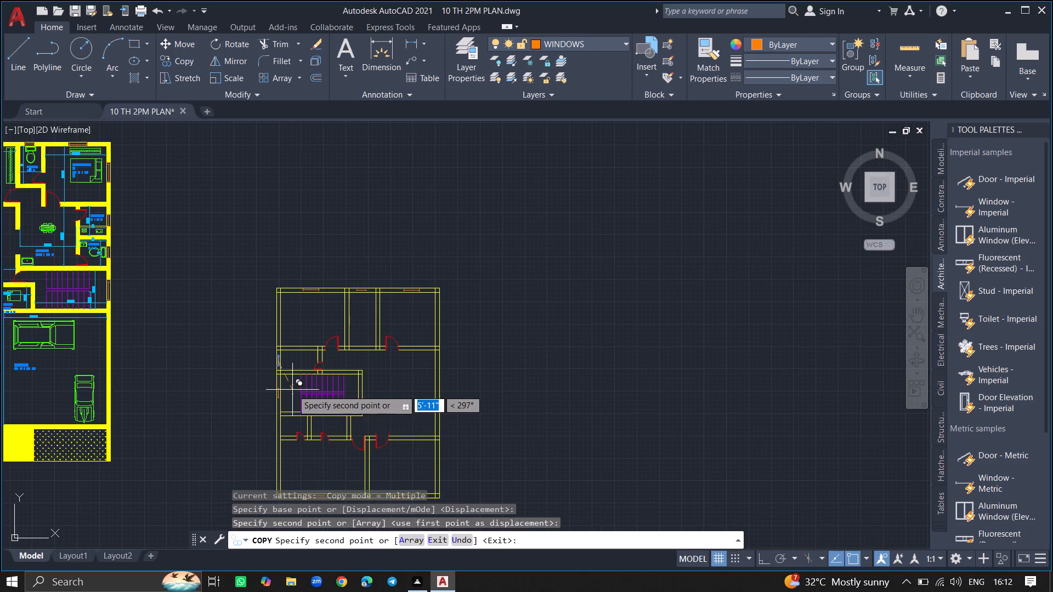
ctrl+scroll(281, 430, up, 5)
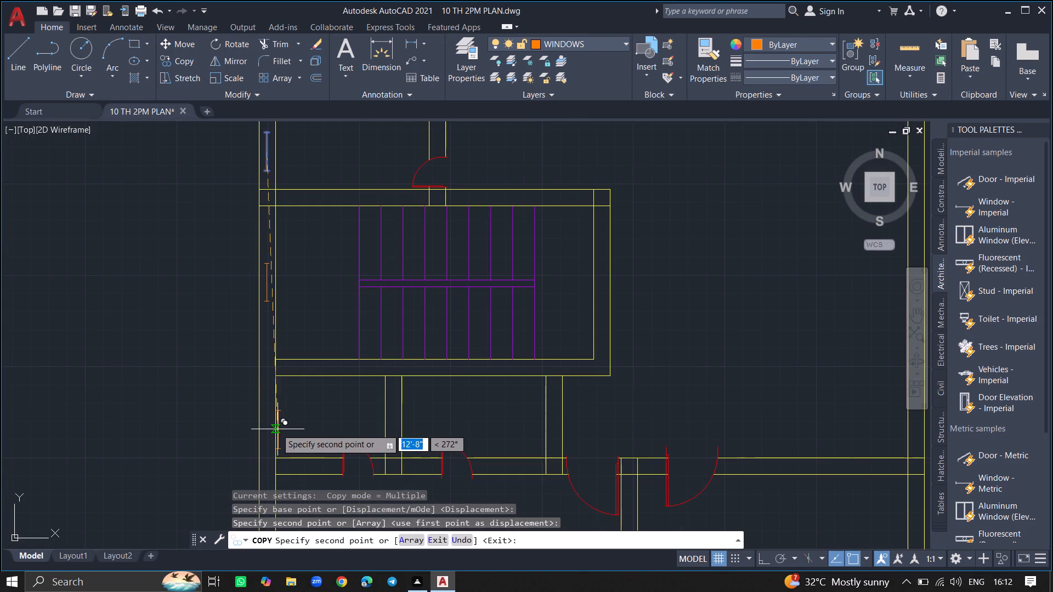
click(267, 428)
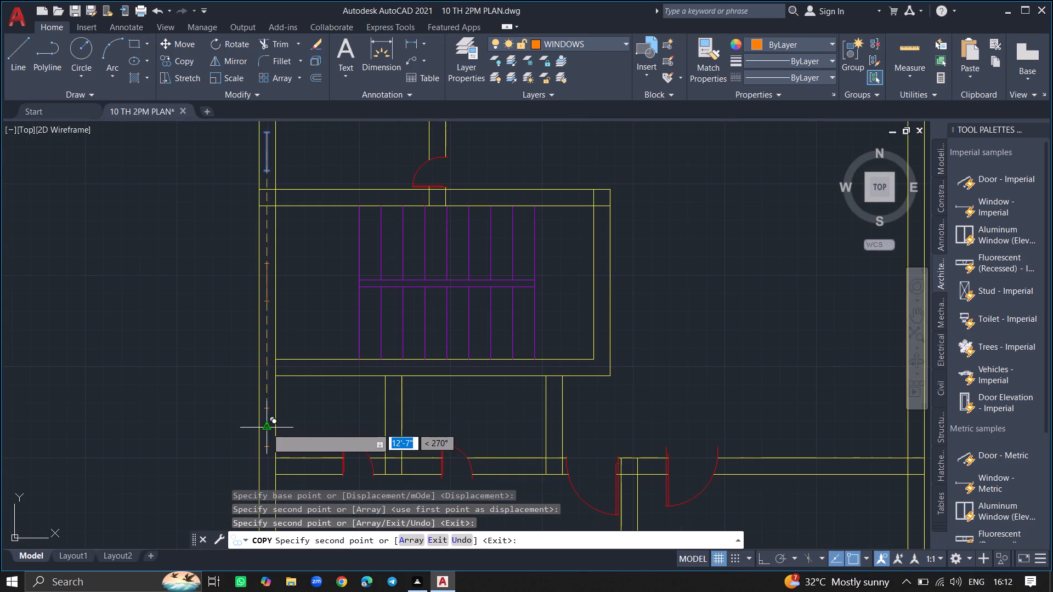
key(Return)
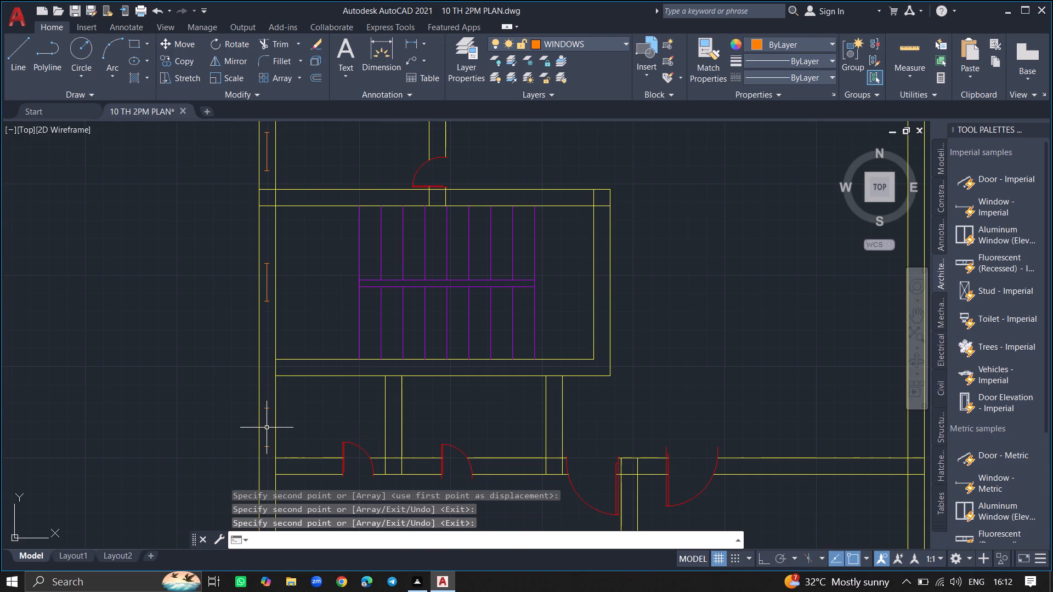
Copy the southernmost west-wall window into the east wall of the second small room south of the staircase.
click(267, 428)
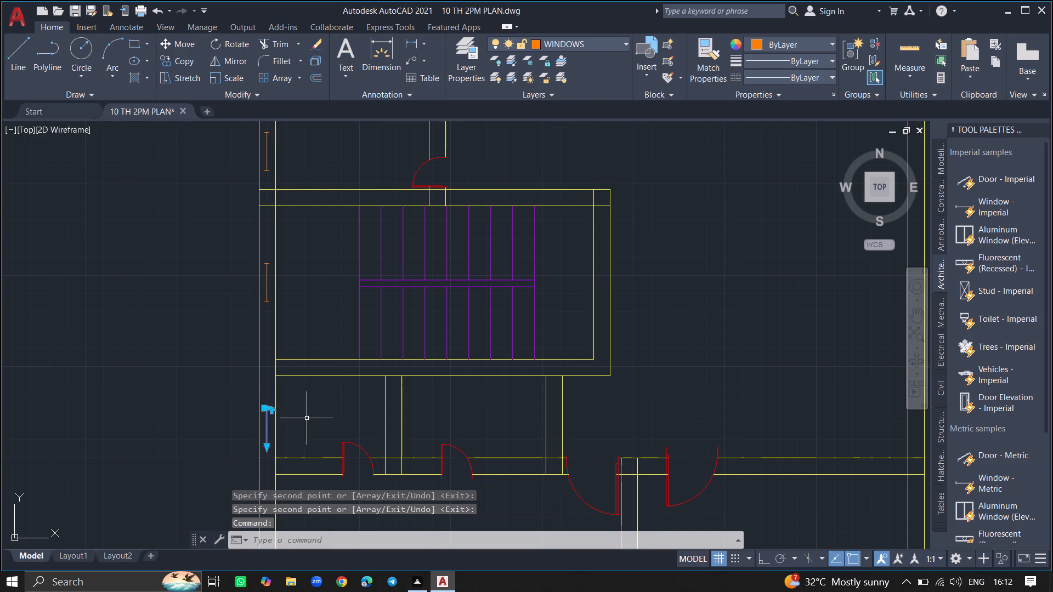
text(COPY)
key(Return)
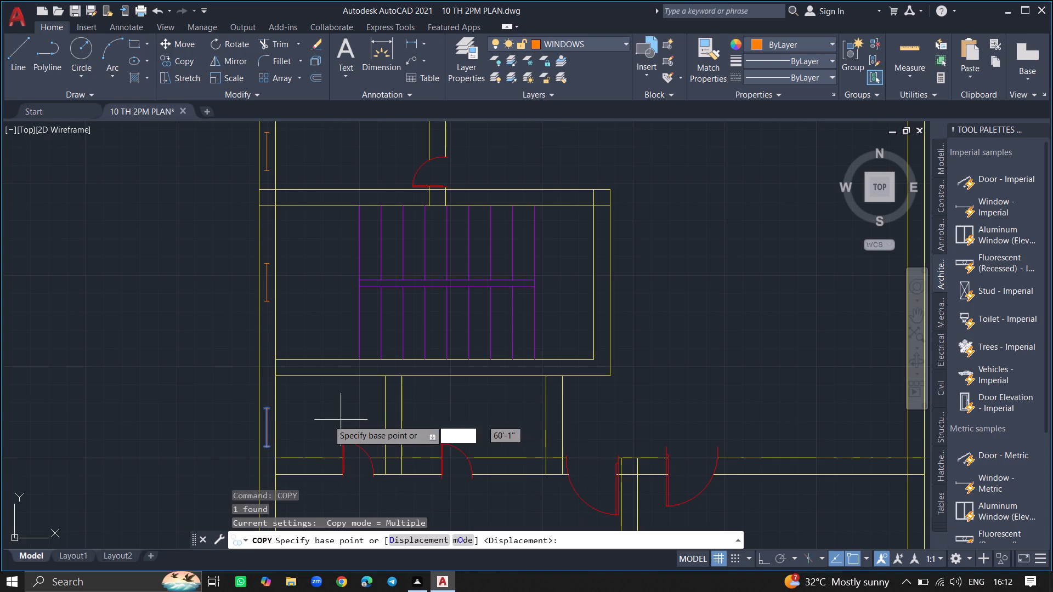
click(263, 429)
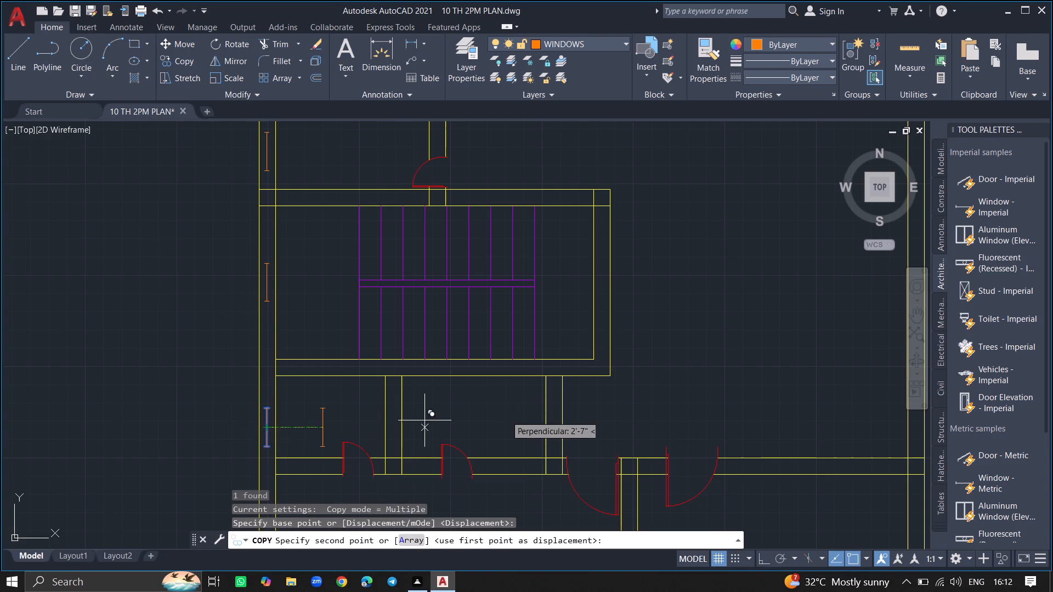
ctrl+scroll(565, 403, up, 4)
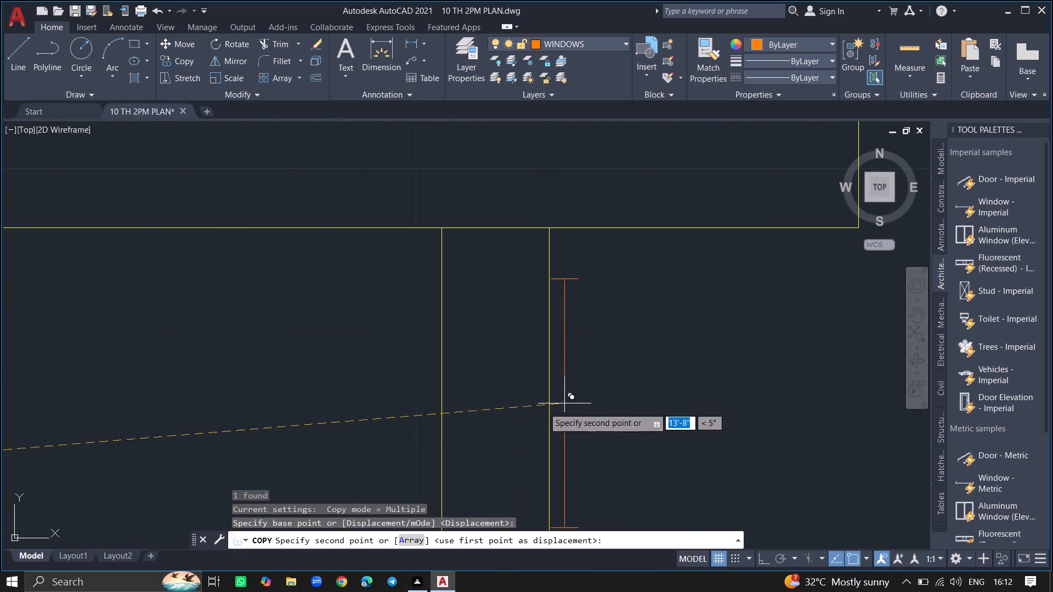
click(491, 457)
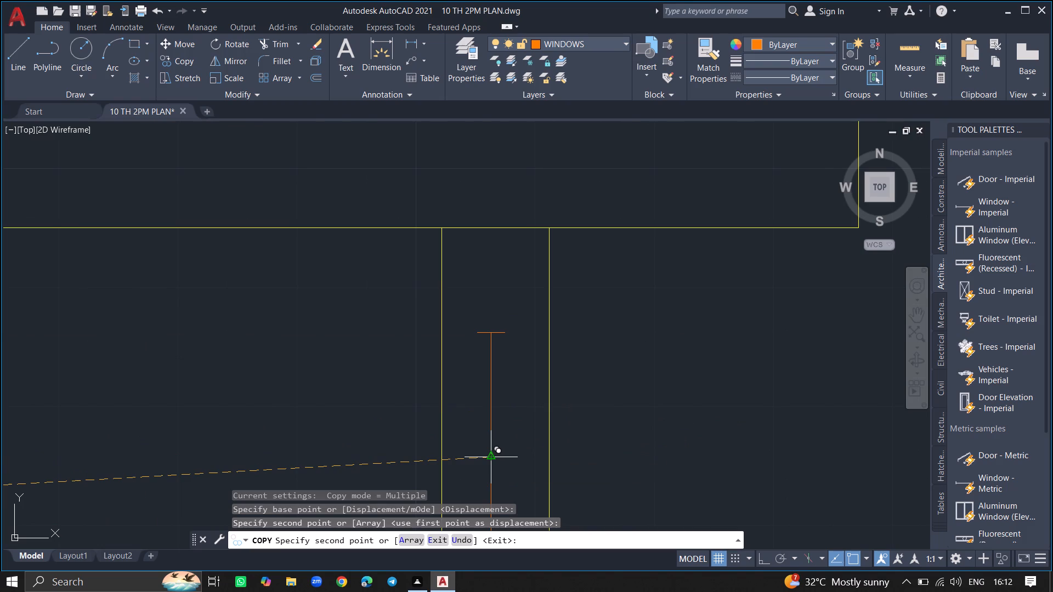
key(Return)
Make DIMENSIONS the current layer.
ctrl+scroll(491, 457, down, 5)
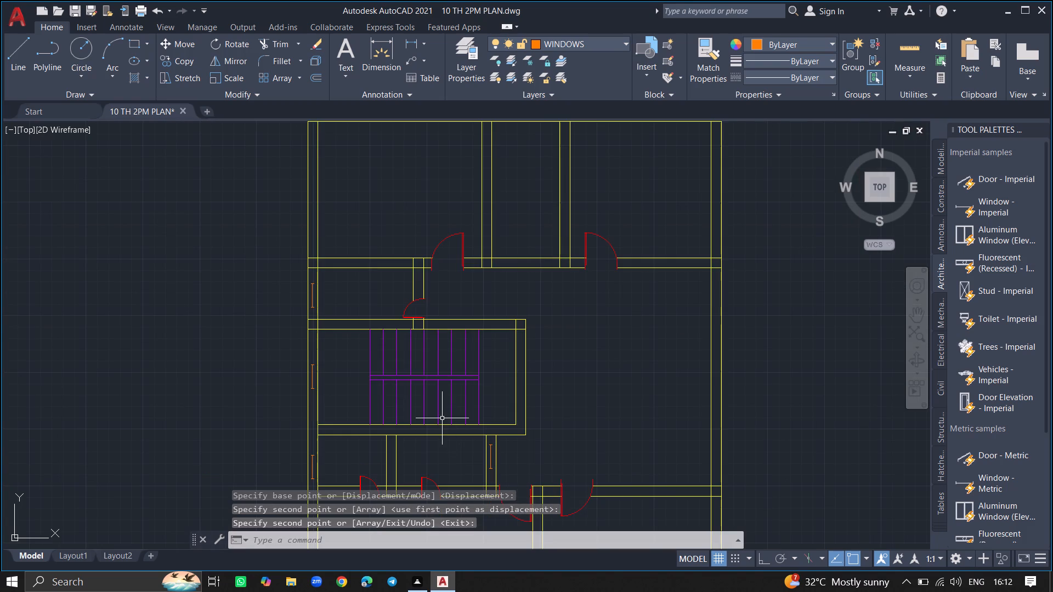
ctrl+scroll(442, 418, down, 3)
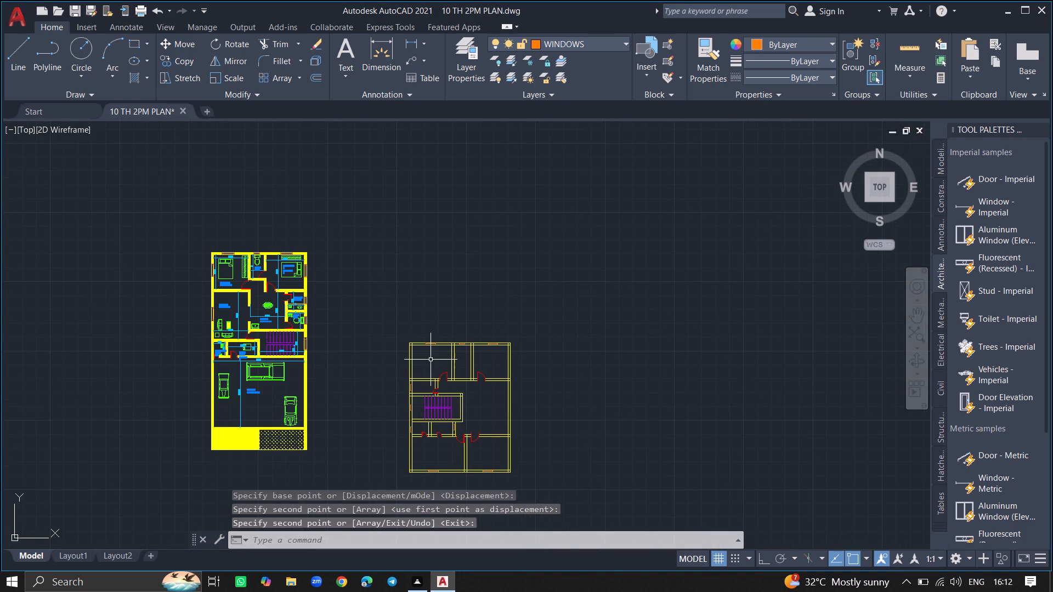
click(469, 78)
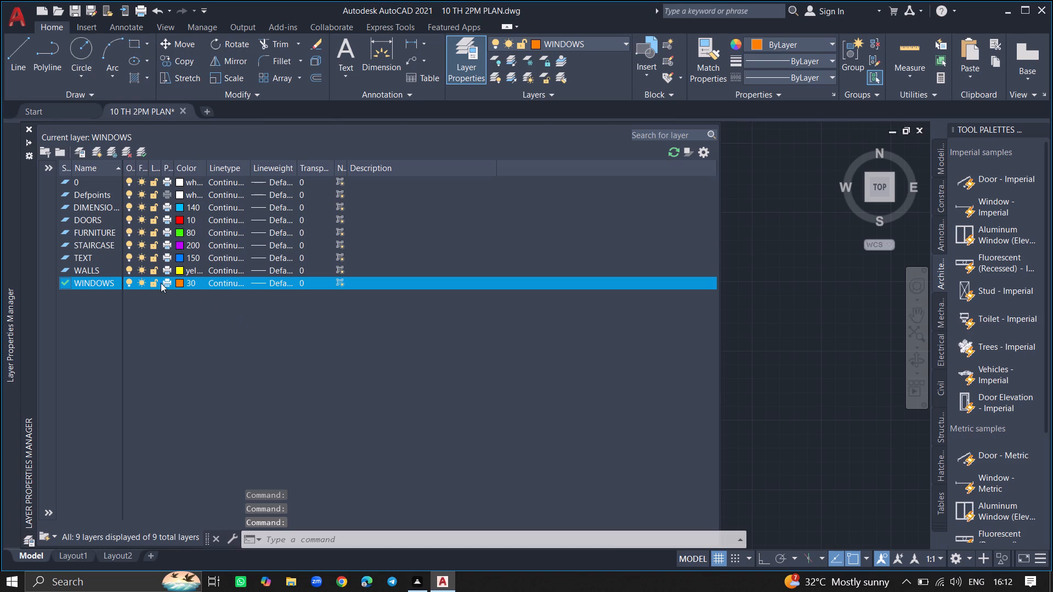
double_click(90, 203)
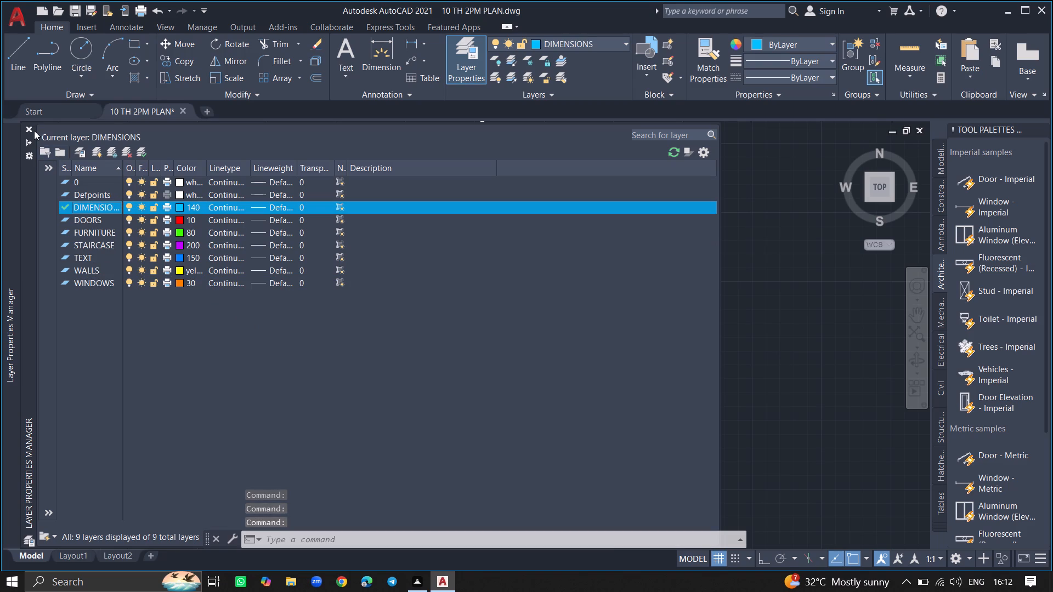
click(28, 128)
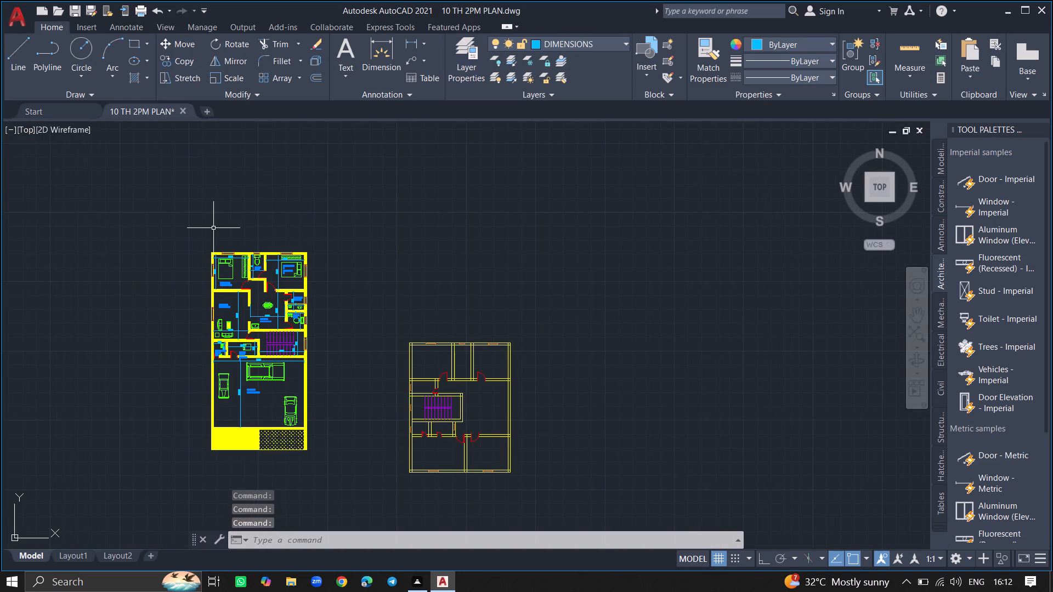
ctrl+scroll(418, 374, up, 3)
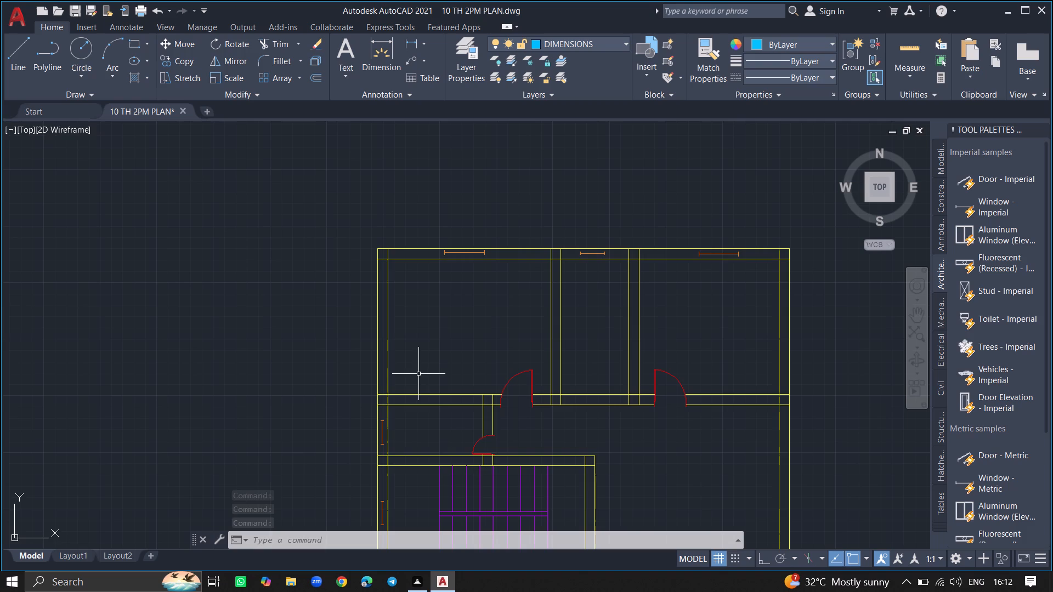
Add a vertical linear dimension for the northwest room's inside north-south length, just inside its west wall.
text(DIML)
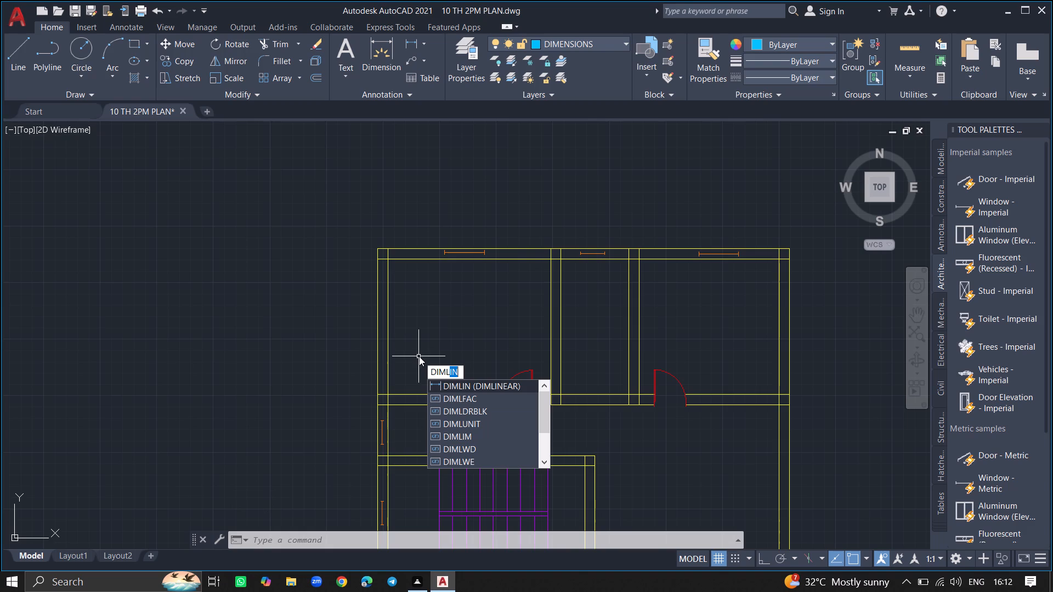
click(455, 384)
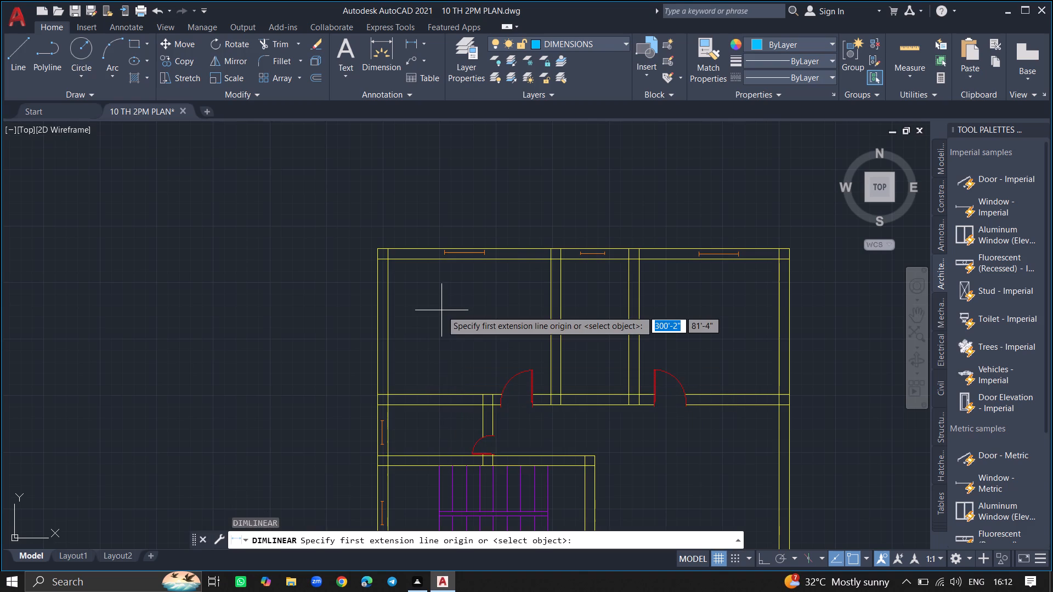
click(399, 261)
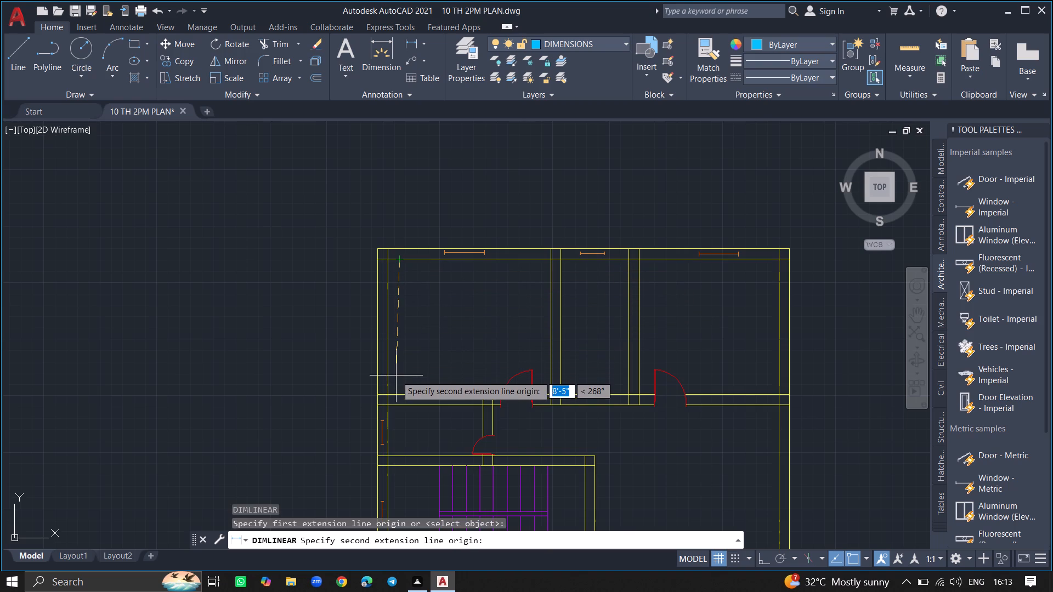
click(401, 395)
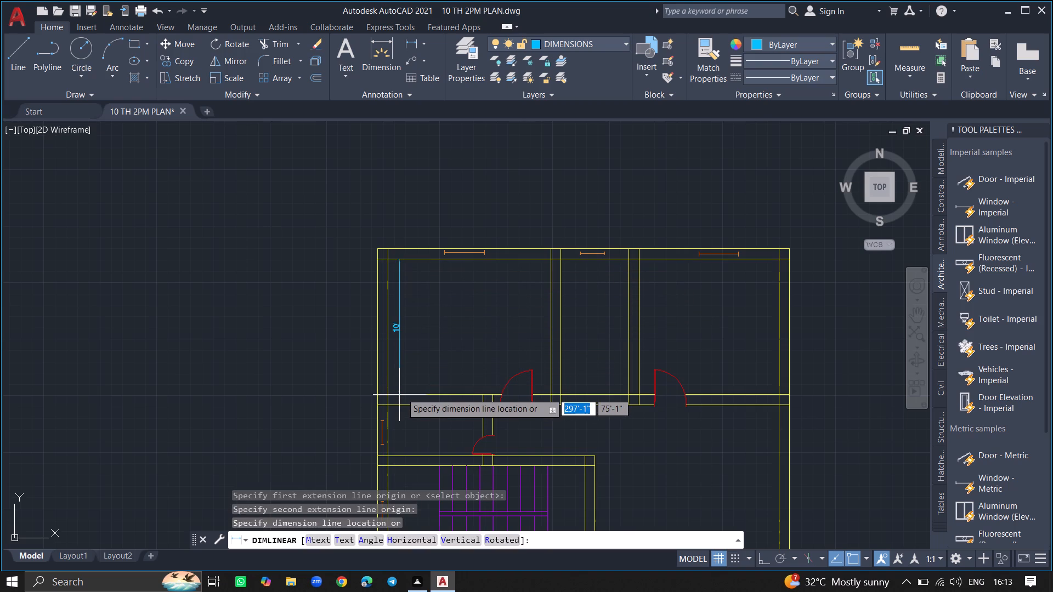
click(401, 391)
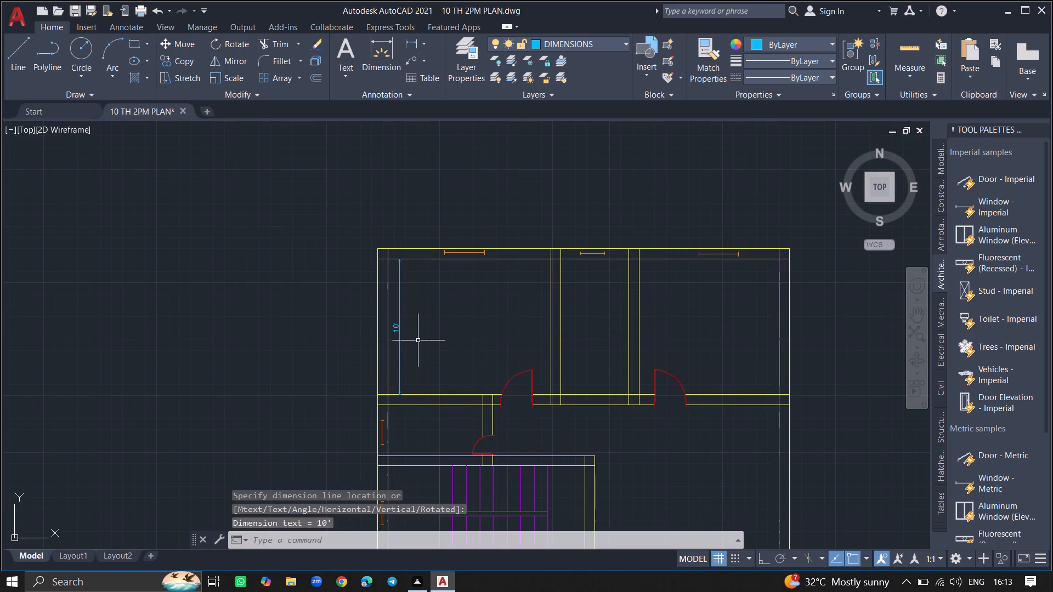
Add a horizontal linear dimension for the northwest room's inside width, just below its north wall.
ctrl+scroll(418, 340, up, 5)
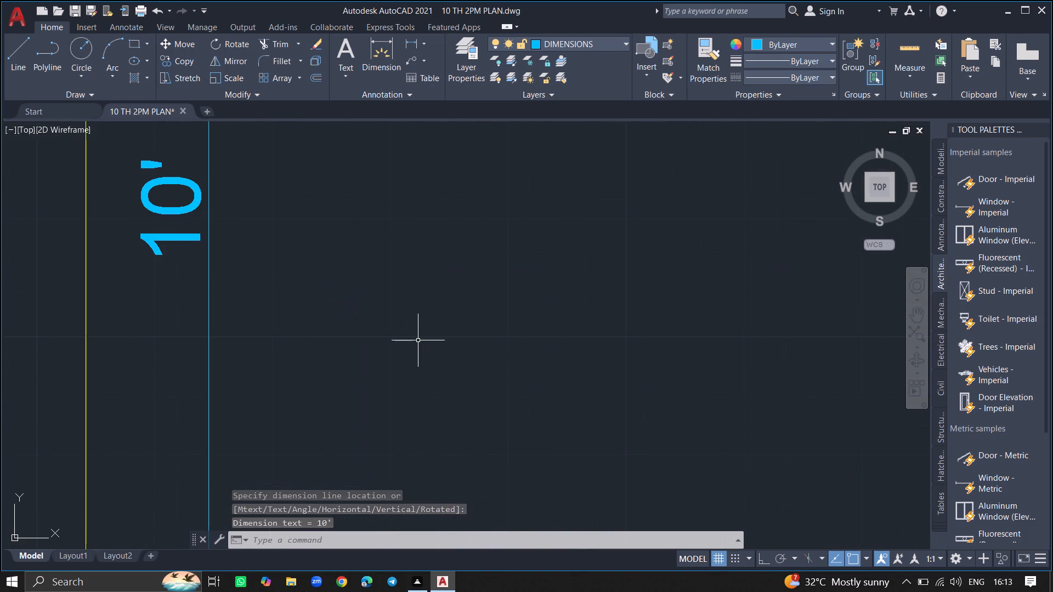
ctrl+scroll(418, 340, down, 4)
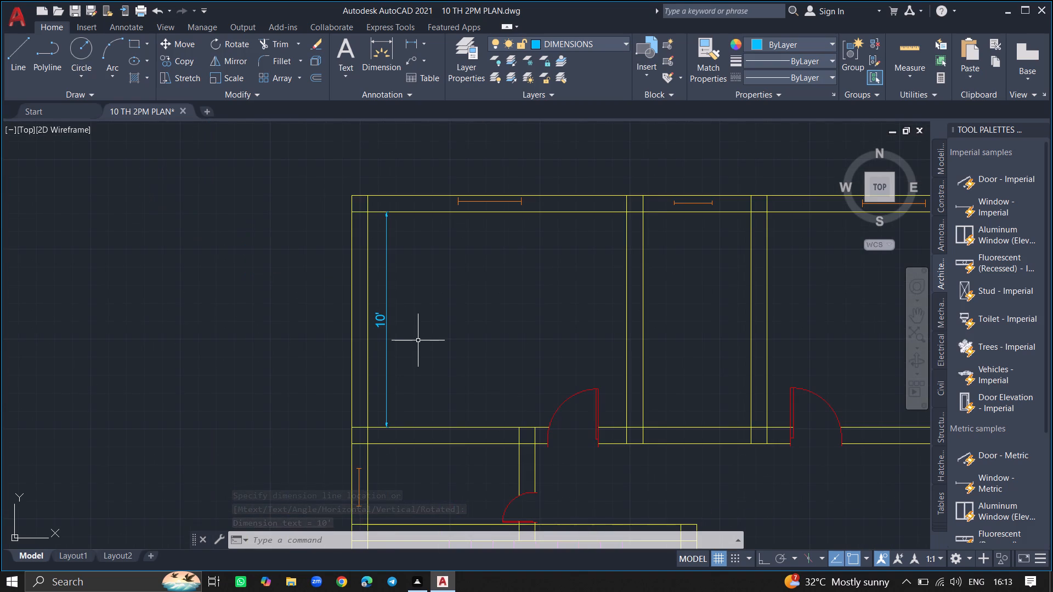
text(DIM)
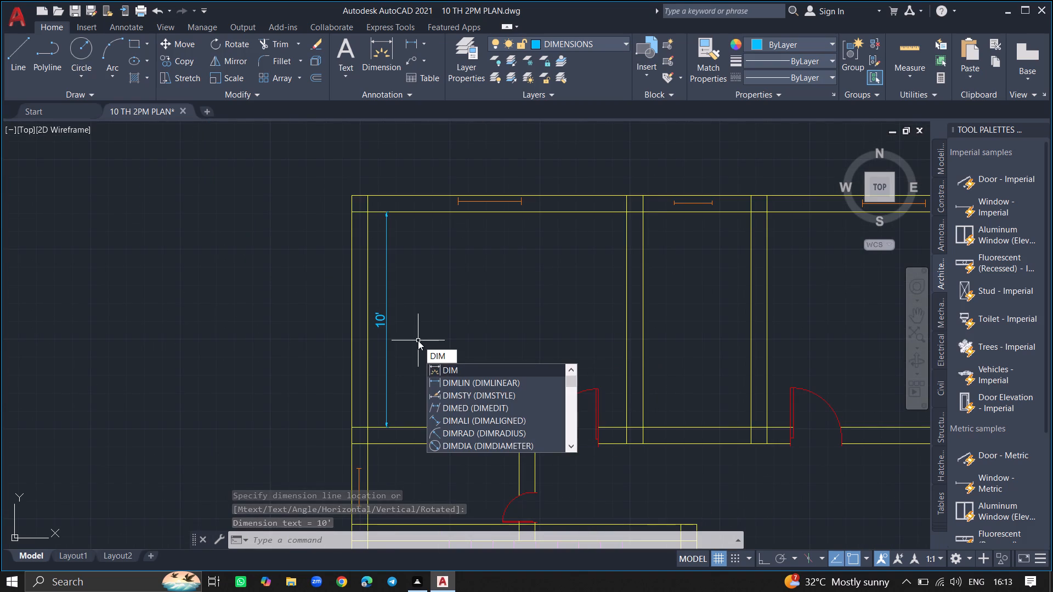
click(450, 378)
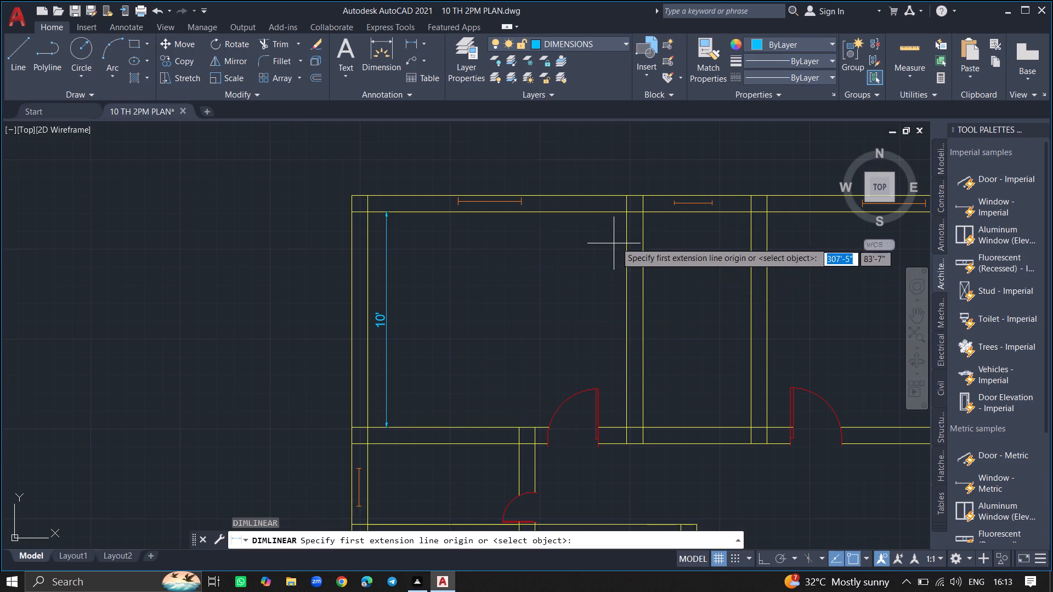
click(628, 233)
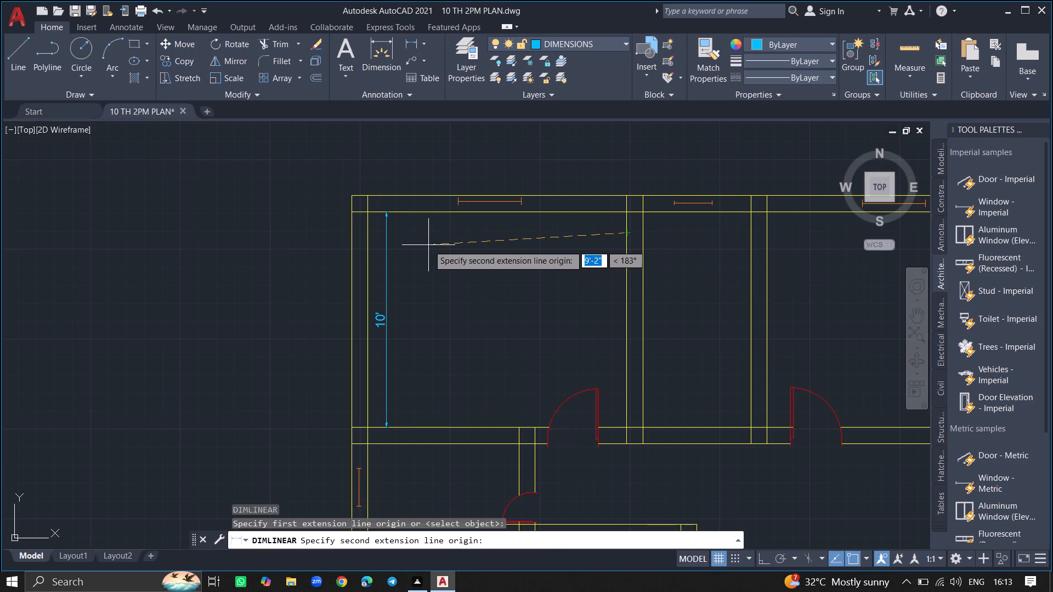
click(369, 231)
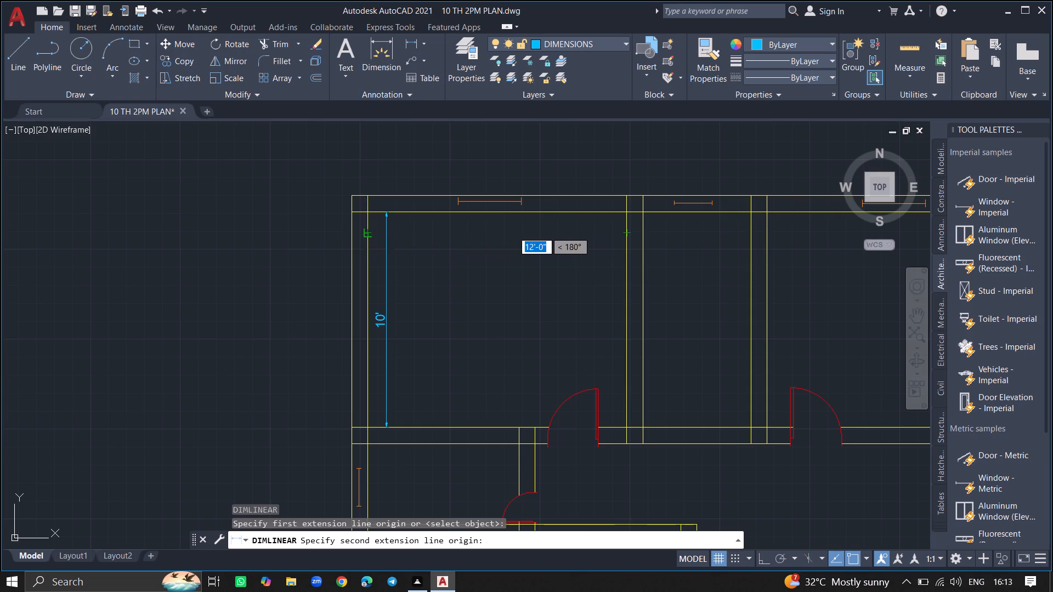
click(369, 231)
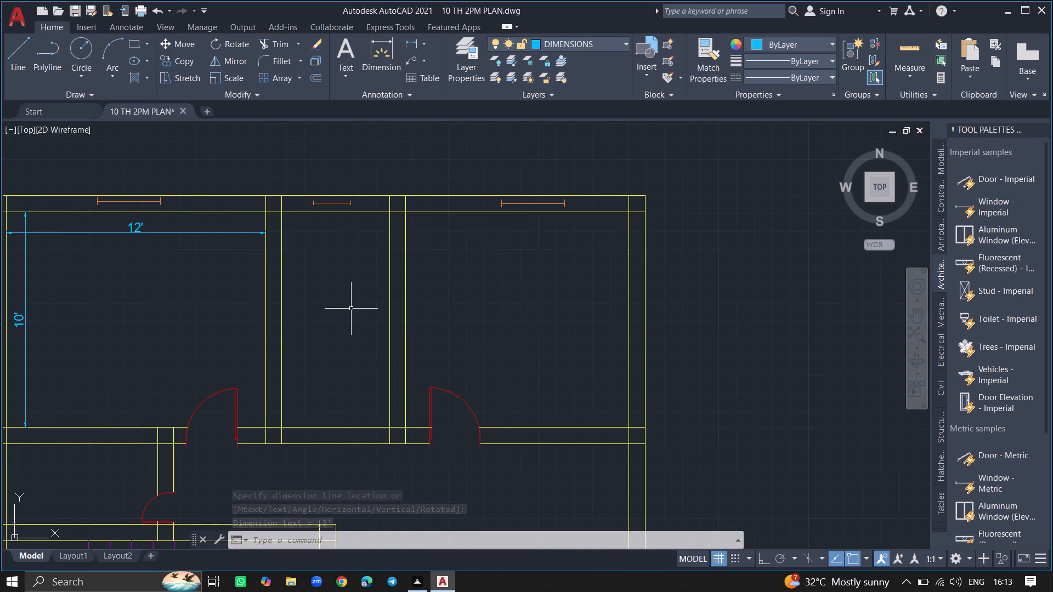
Add a vertical linear dimension for the narrow north-middle room's inside length, just inside its west wall.
text(DIML)
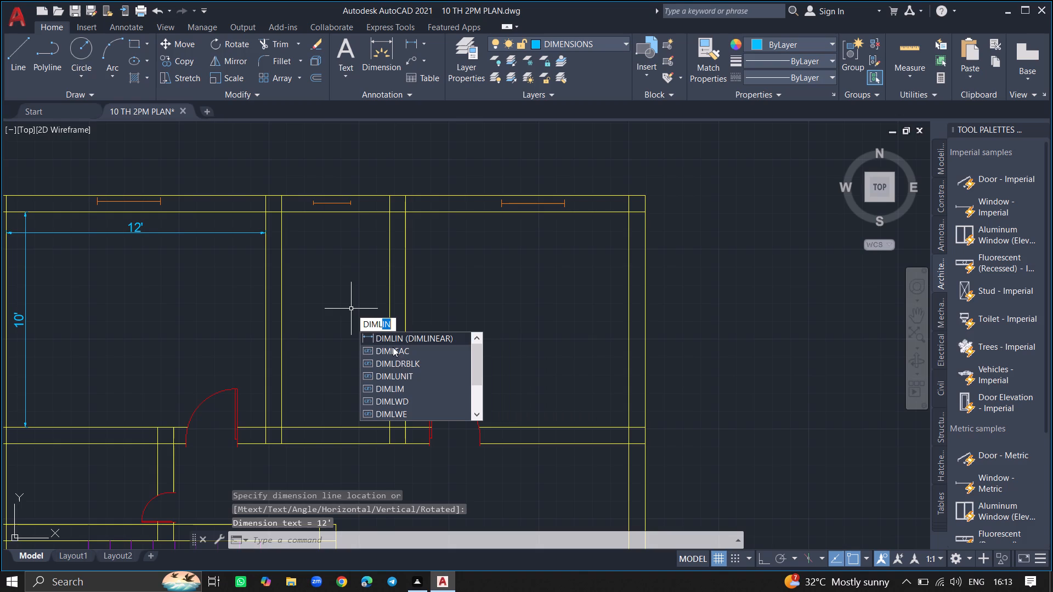
click(398, 339)
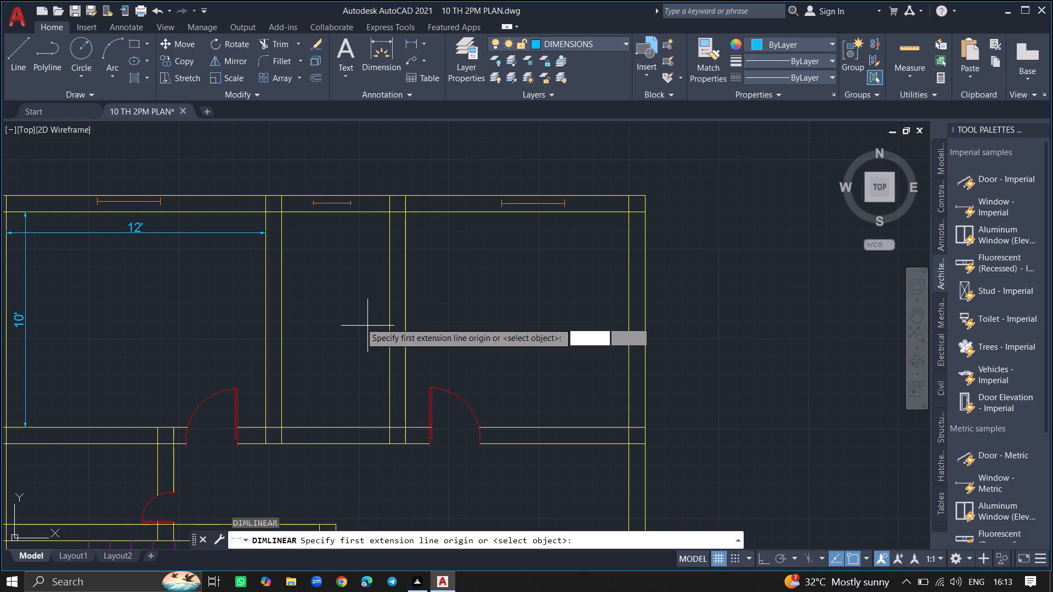
click(291, 214)
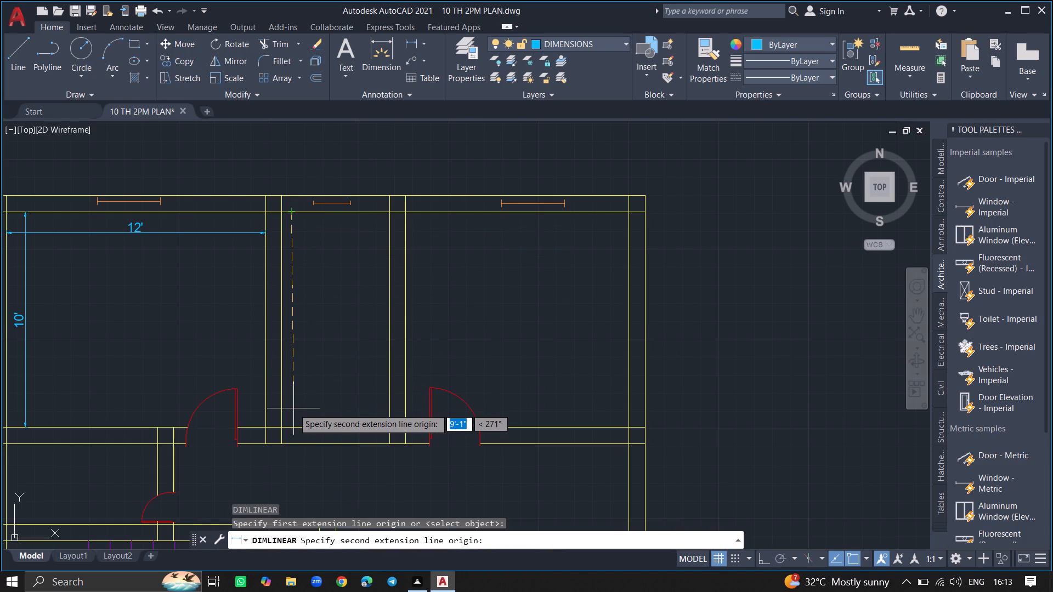
click(293, 426)
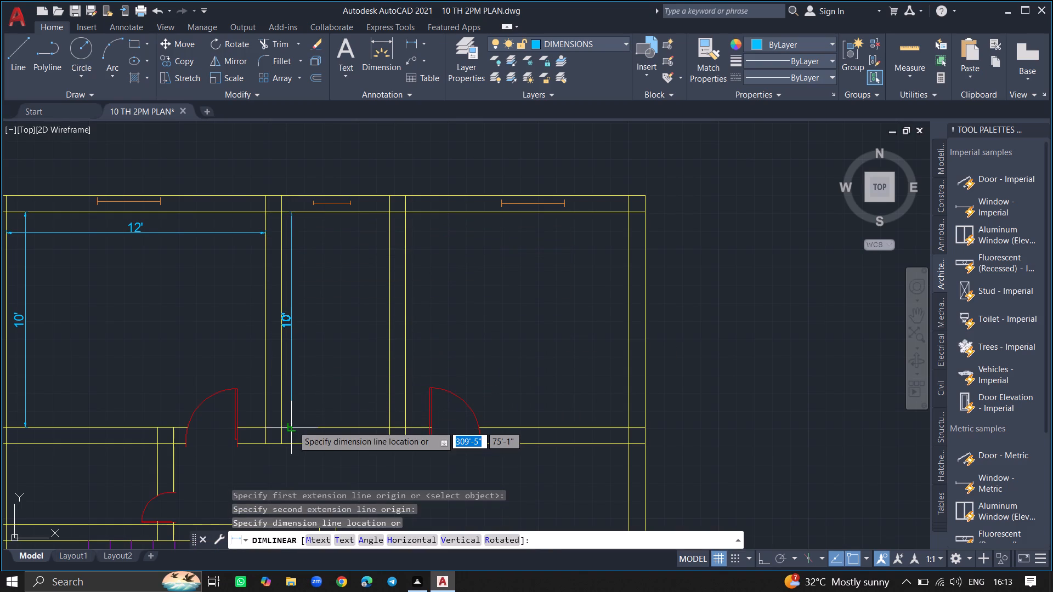
click(293, 417)
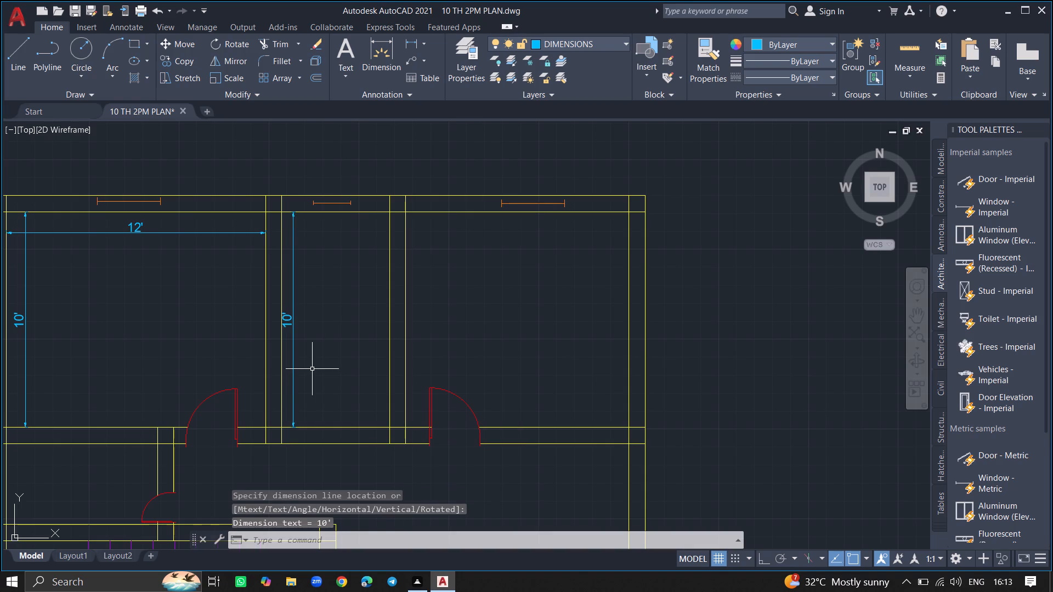
Add a horizontal linear dimension for the narrow north-middle room's inside width, just below its north wall.
text(DIML)
click(350, 302)
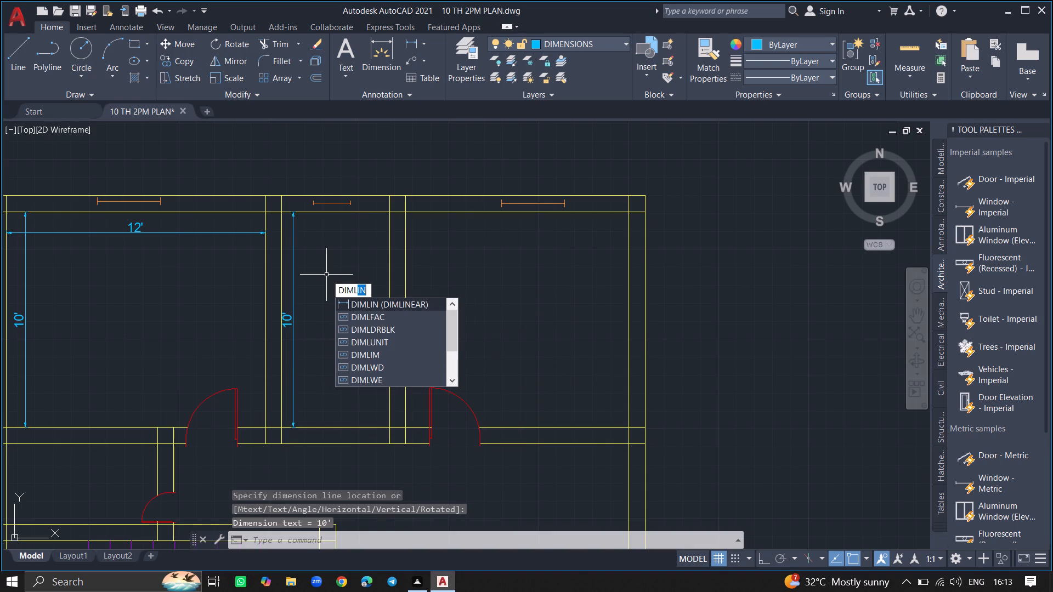
click(388, 226)
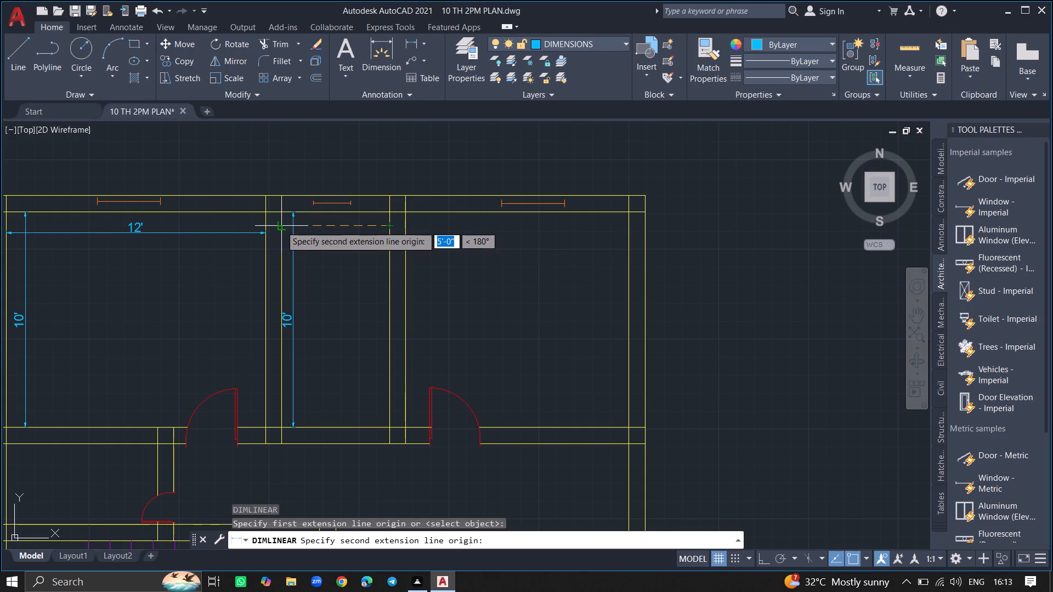
click(281, 226)
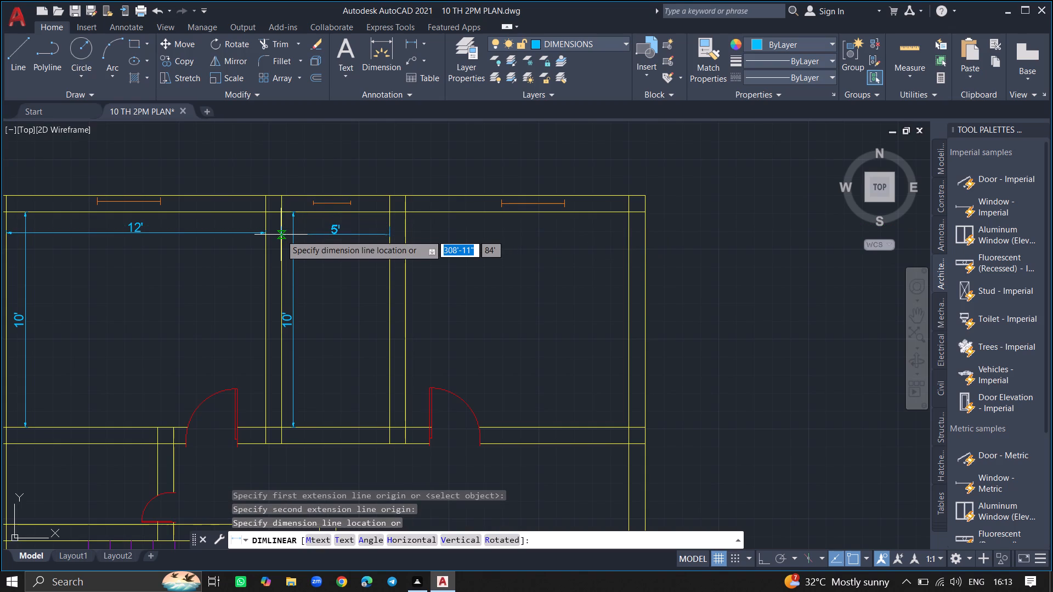
click(281, 235)
Add a vertical linear dimension for the northeast room's inside north-south length, just inside its east wall.
text(DIML)
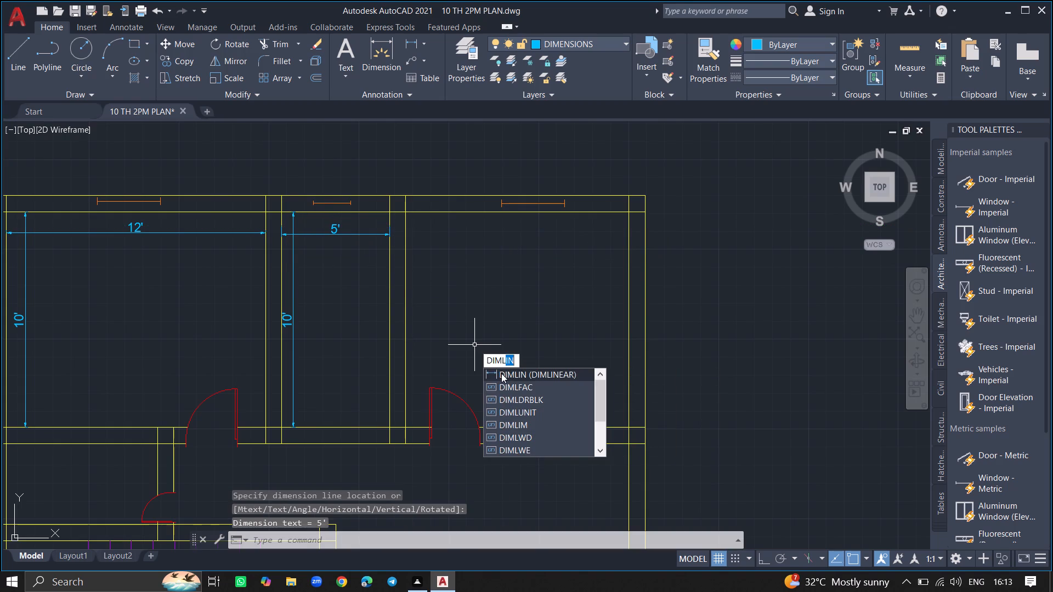
click(501, 373)
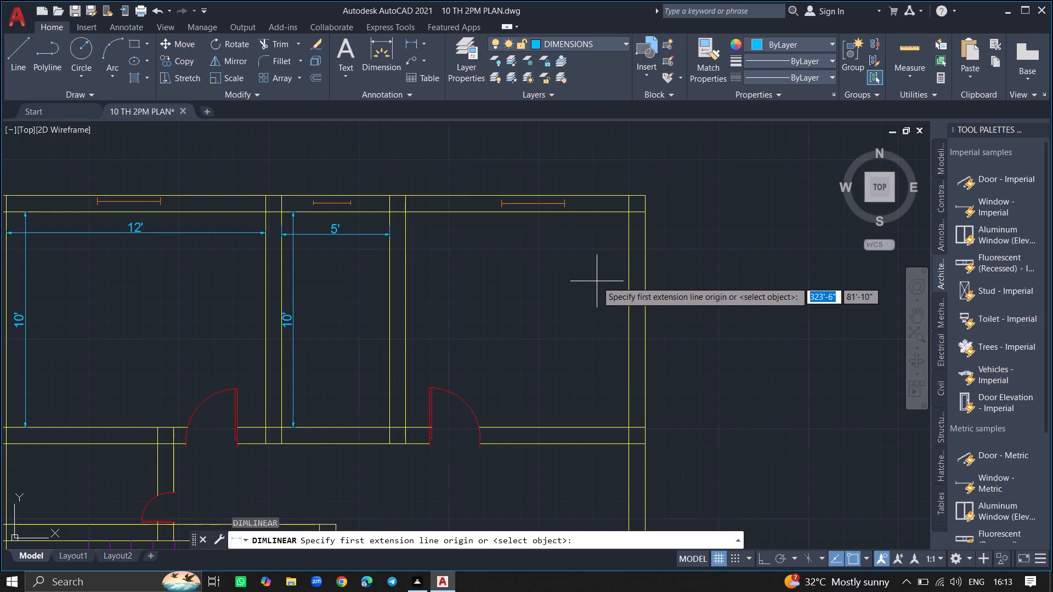
click(622, 215)
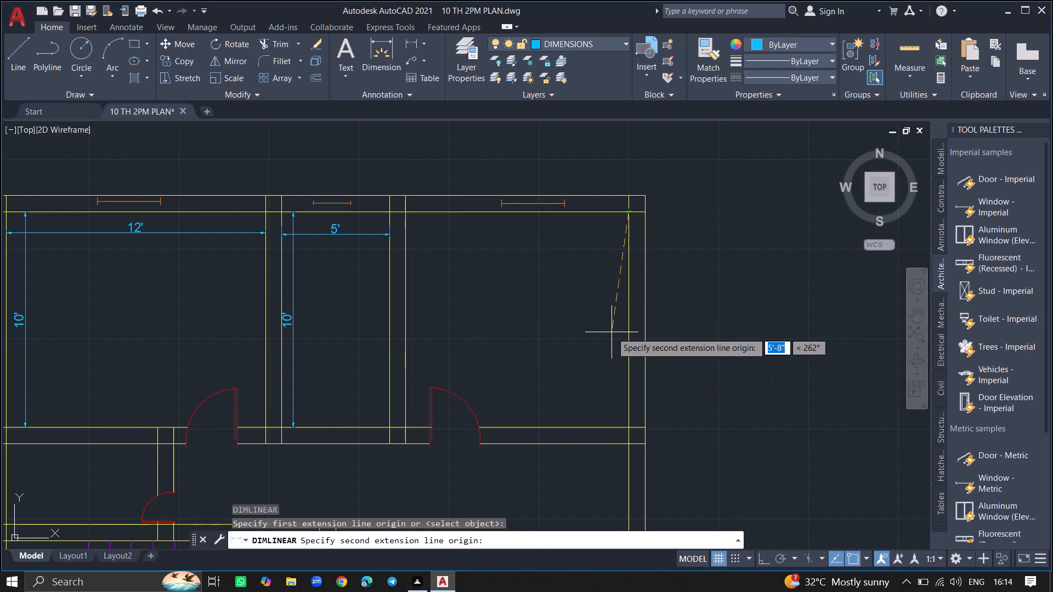
drag(629, 424, 620, 425)
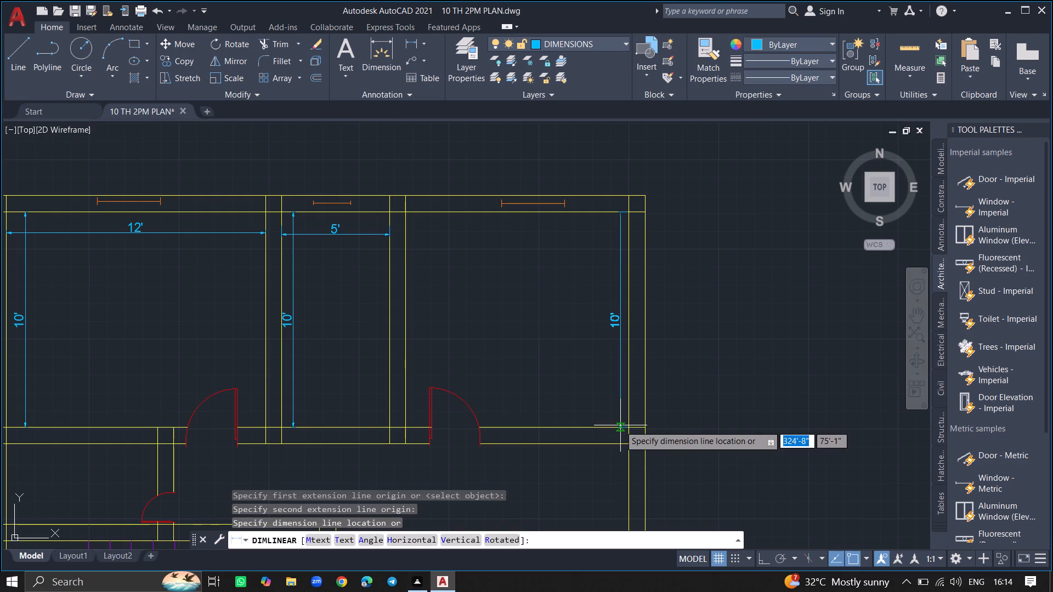
drag(620, 425, 618, 426)
click(618, 426)
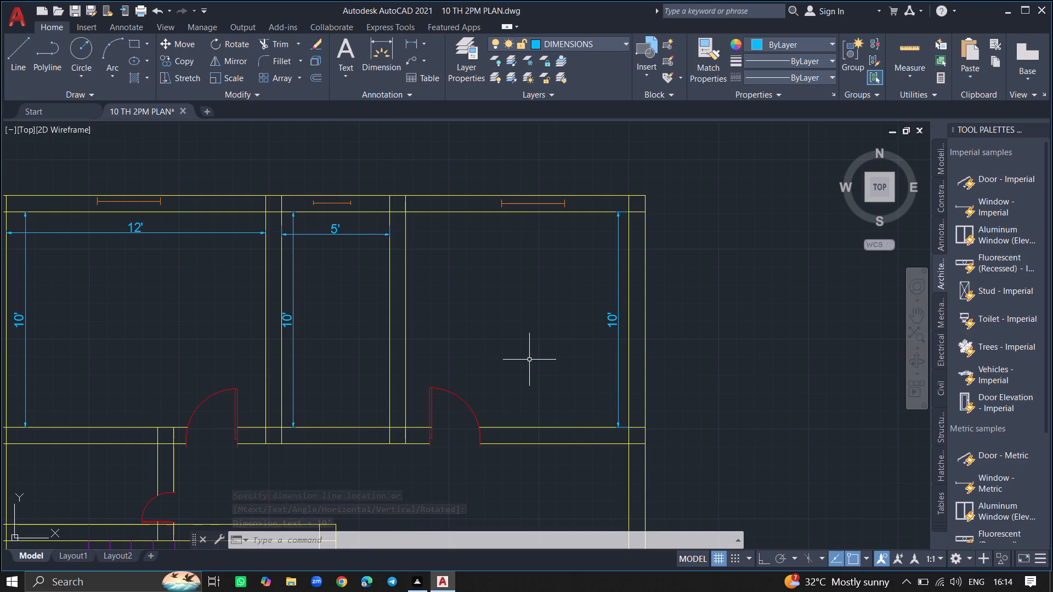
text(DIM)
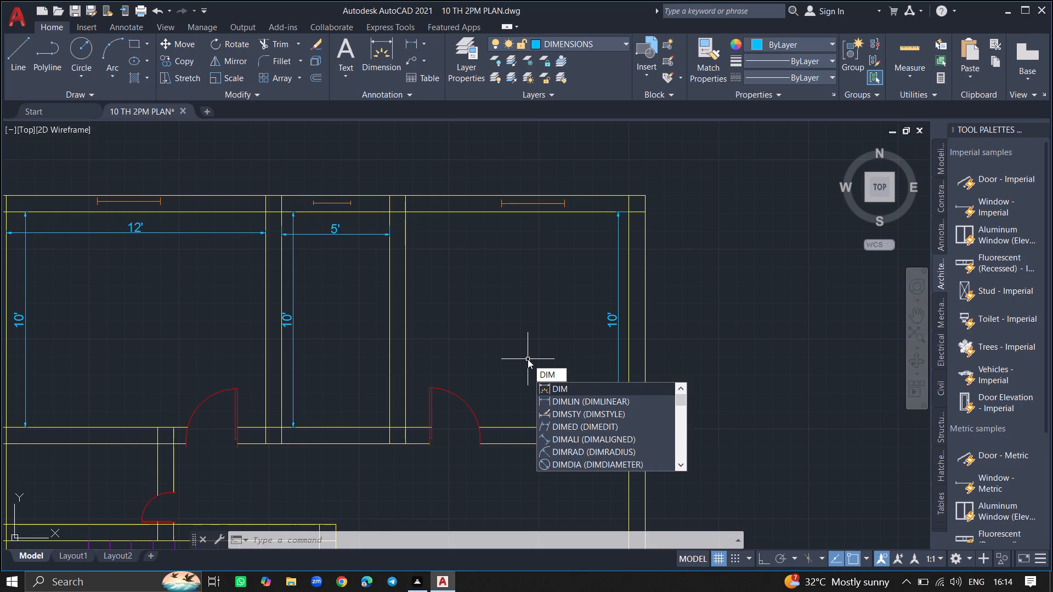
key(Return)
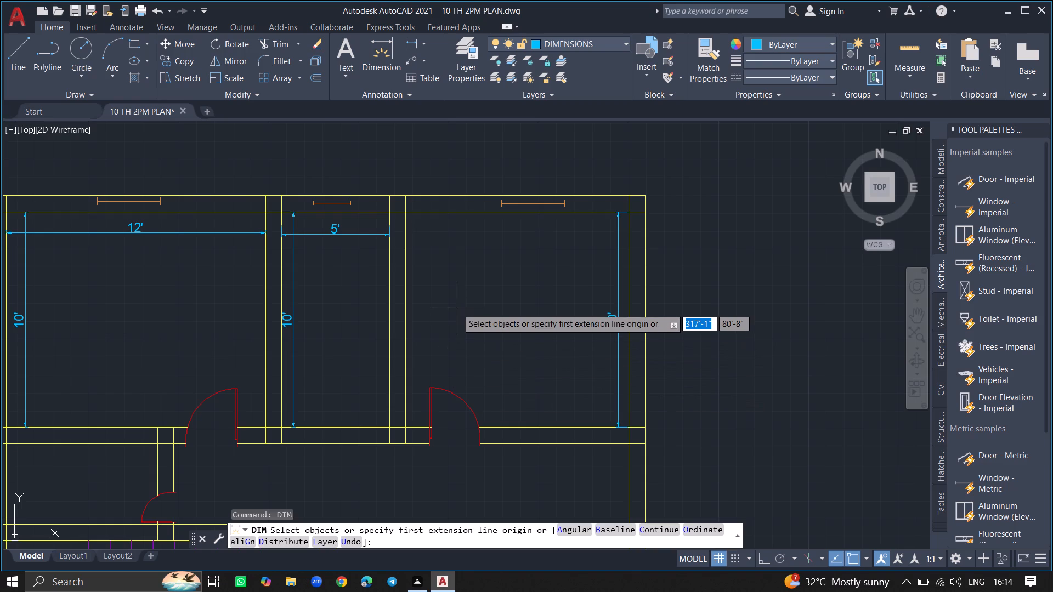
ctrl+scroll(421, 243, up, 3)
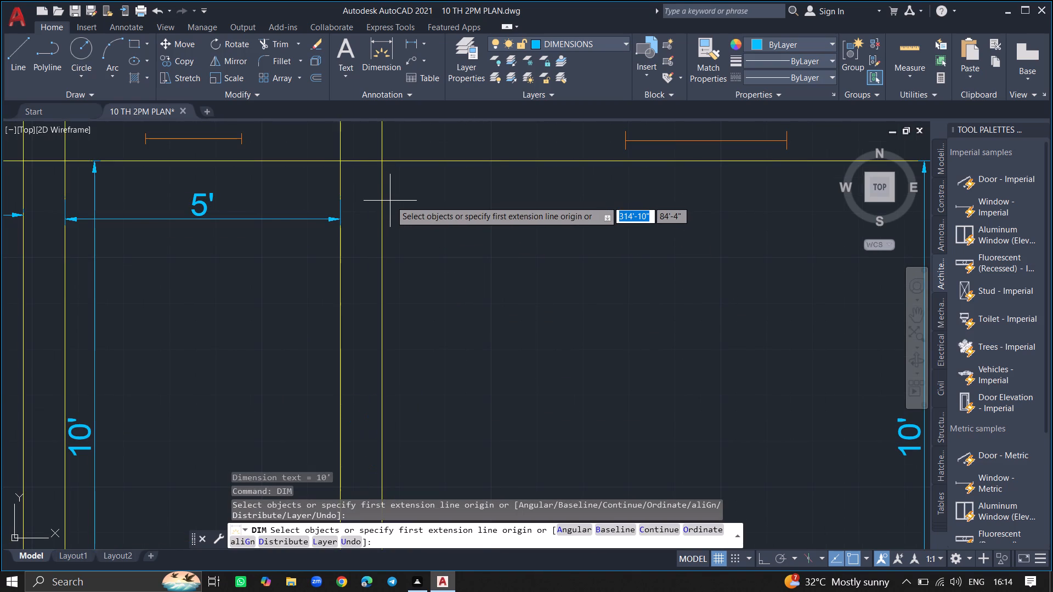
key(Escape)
Add a horizontal linear dimension for the northeast room's inside width, just below its north wall.
text(DIML)
click(412, 229)
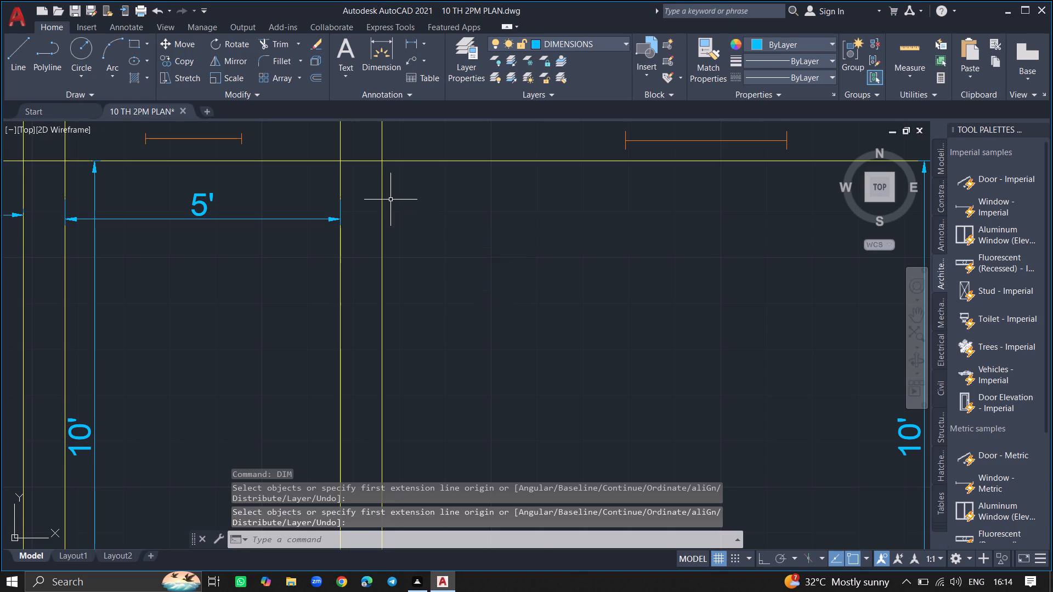
drag(384, 223, 475, 225)
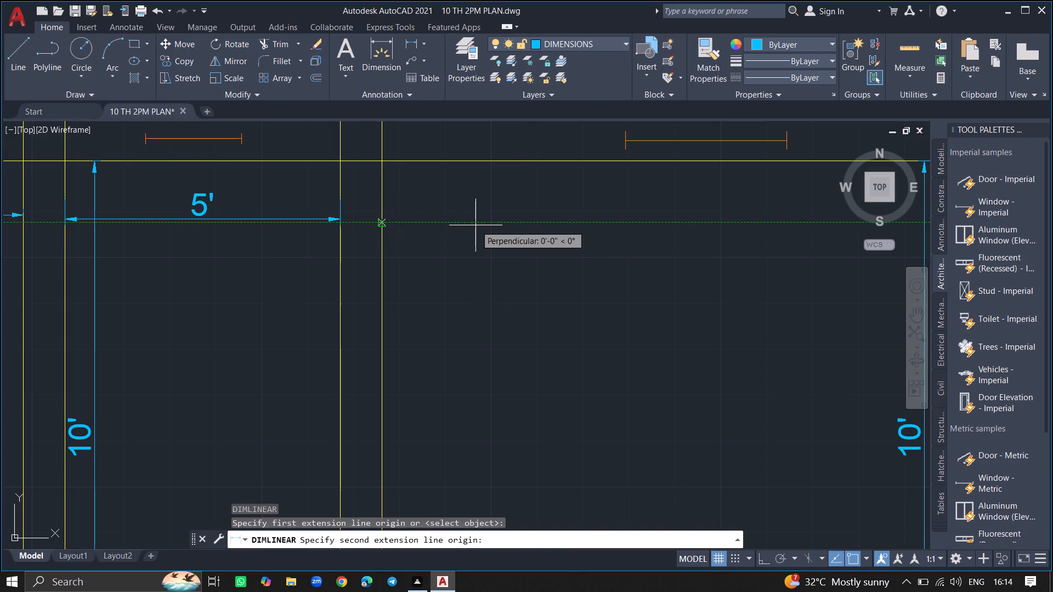
ctrl+scroll(475, 225, down, 1)
ctrl+scroll(475, 225, up, 2)
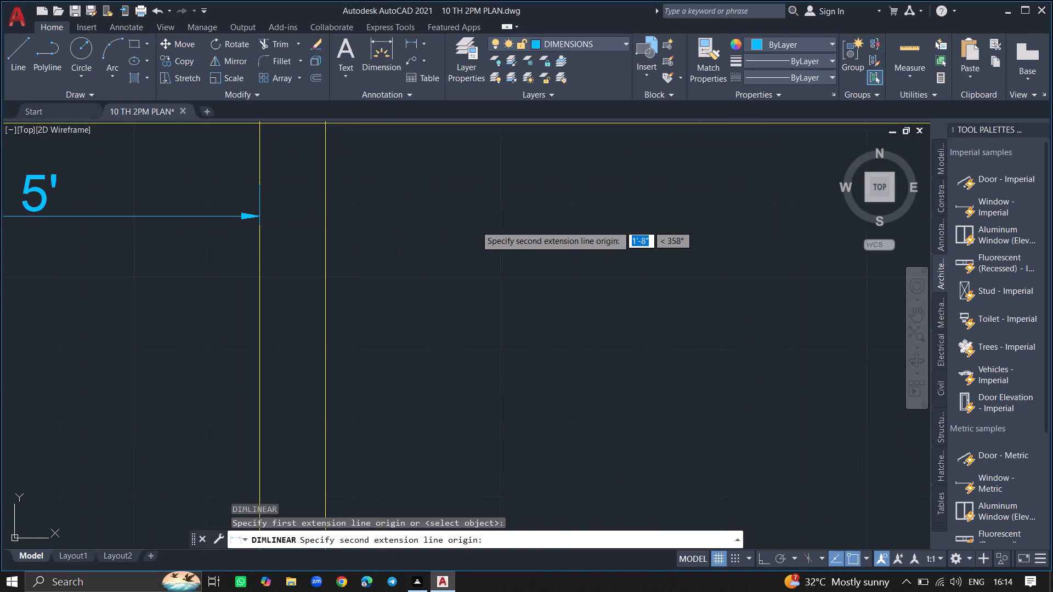
ctrl+scroll(475, 225, down, 3)
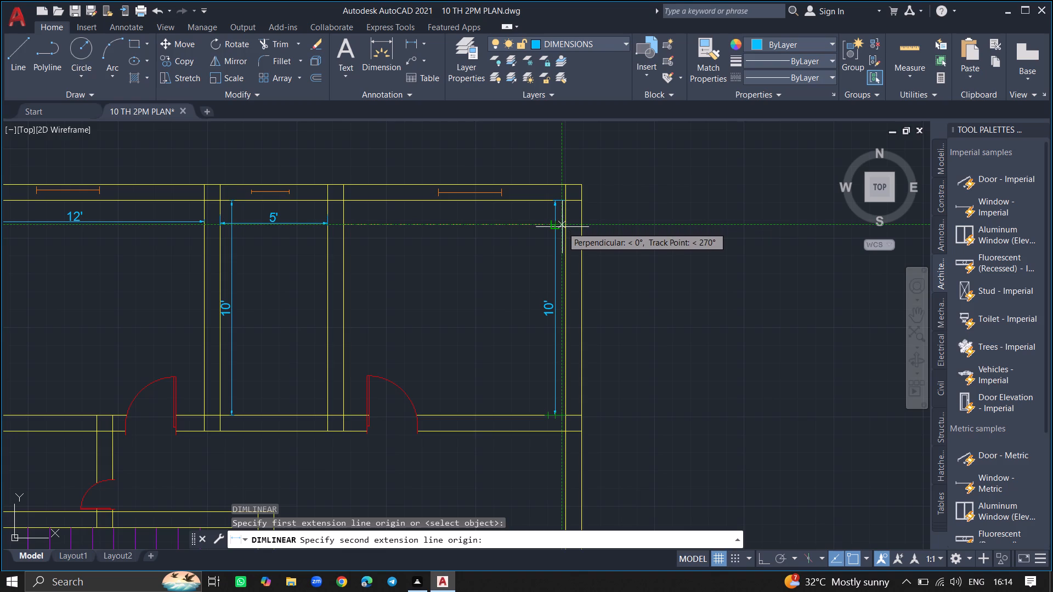
ctrl+scroll(562, 227, up, 5)
click(578, 223)
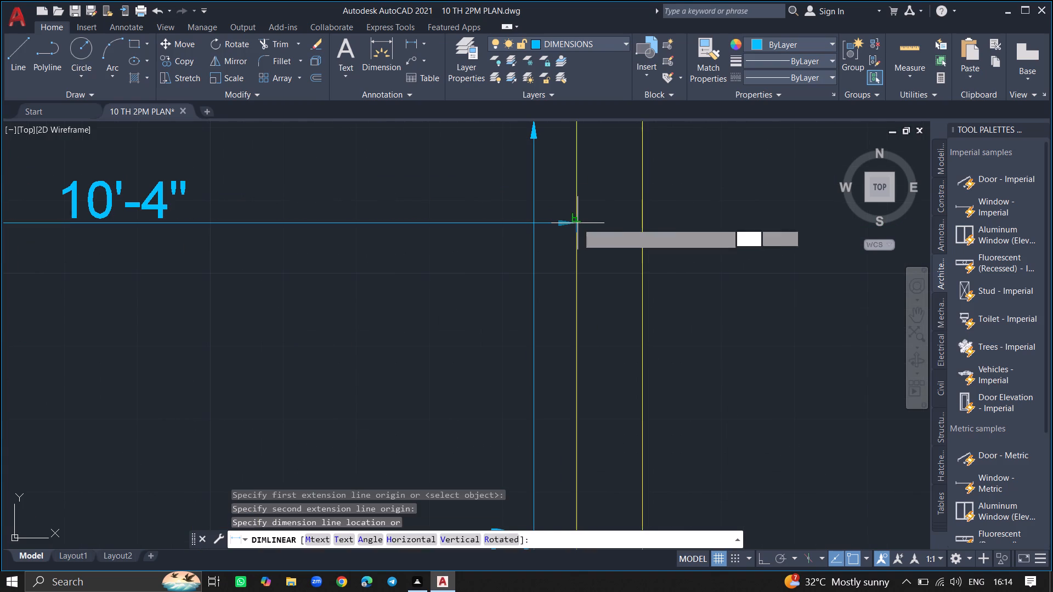
click(576, 212)
ctrl+scroll(576, 212, down, 6)
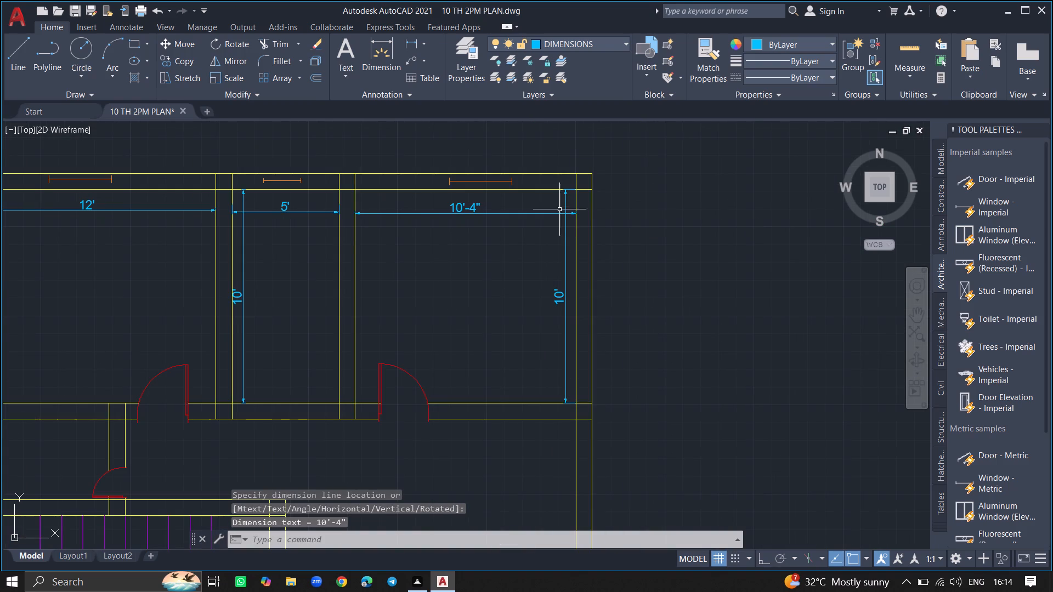
ctrl+scroll(440, 232, down, 6)
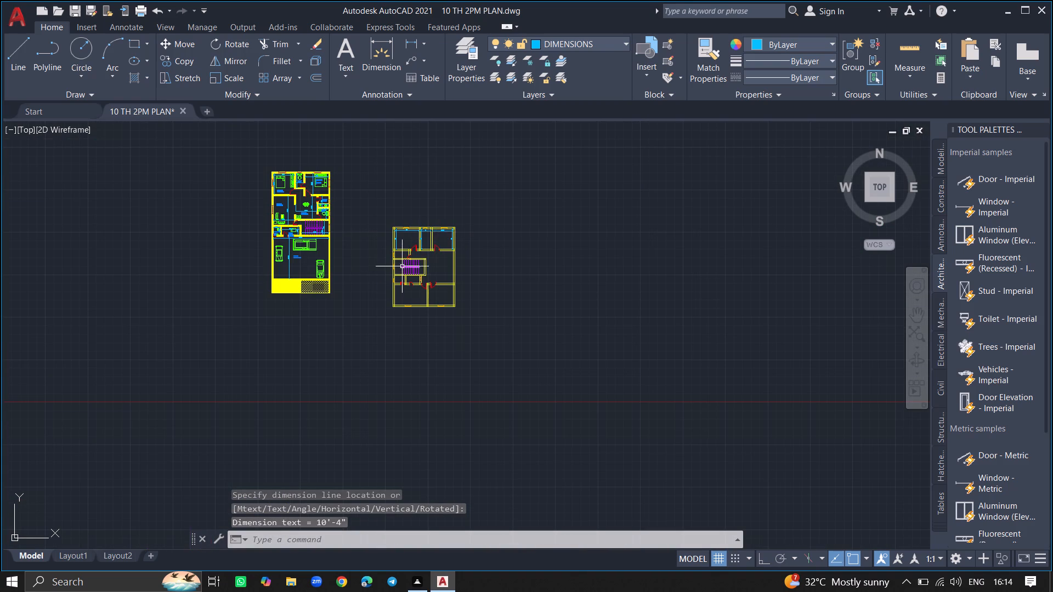
Add a vertical linear dimension for the inside length of the small room north of the staircase, just inside its west wall.
ctrl+scroll(399, 251, up, 6)
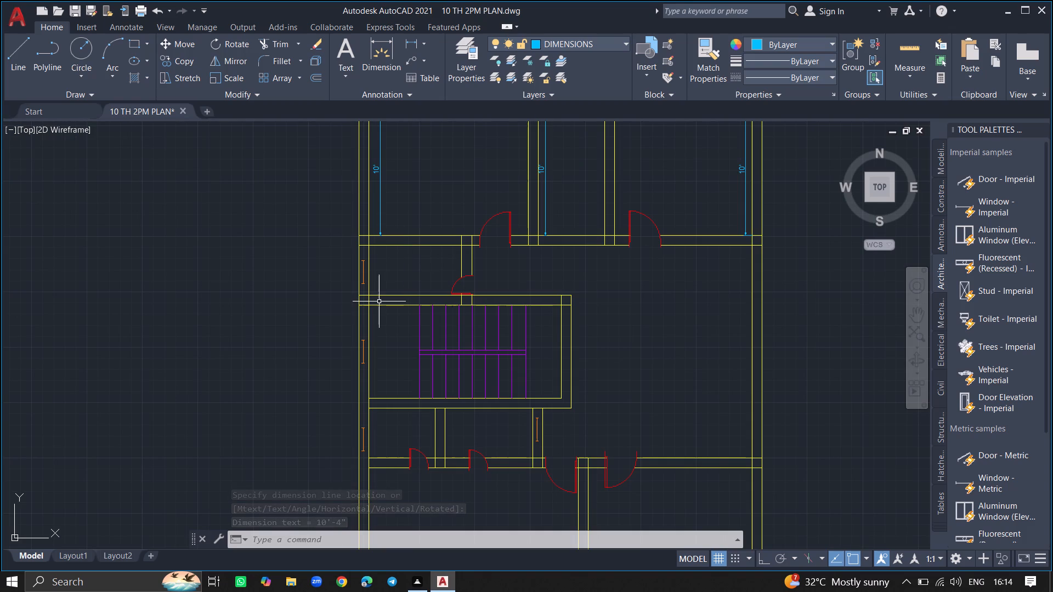
text(DIML)
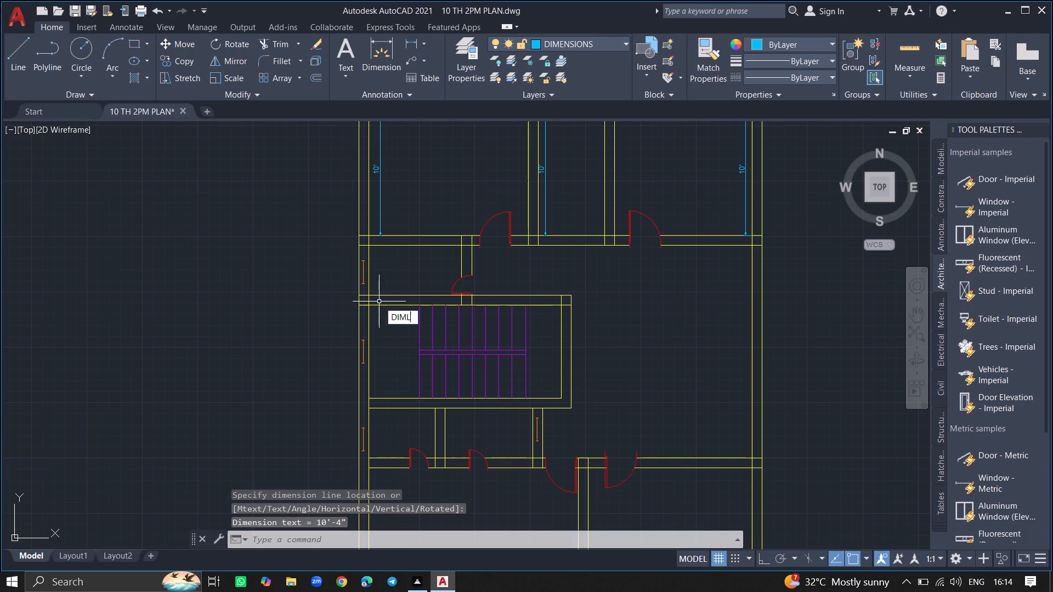
drag(399, 328, 393, 307)
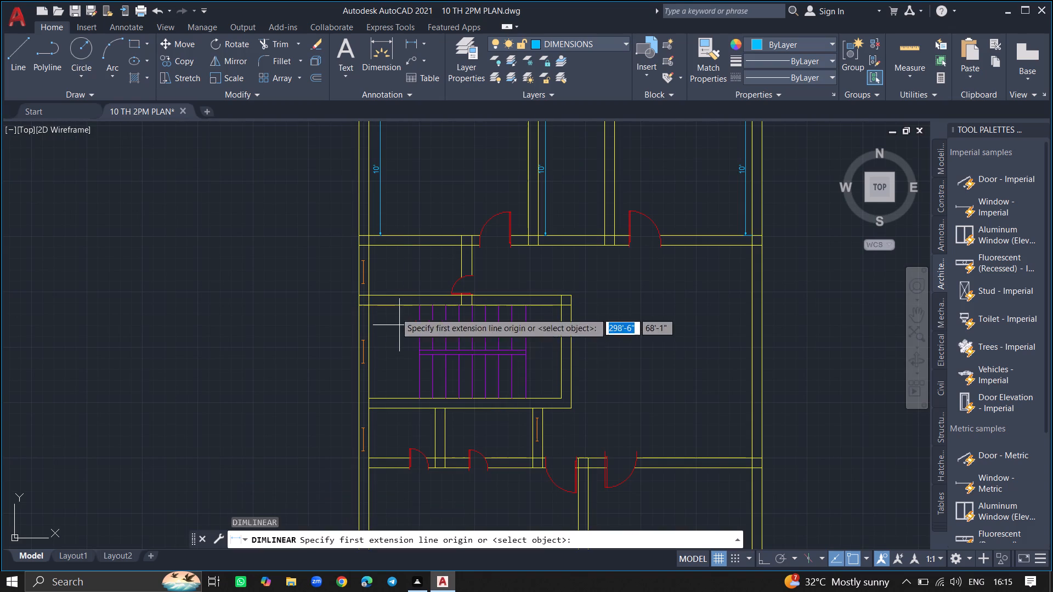
drag(393, 307, 375, 240)
ctrl+scroll(375, 240, up, 3)
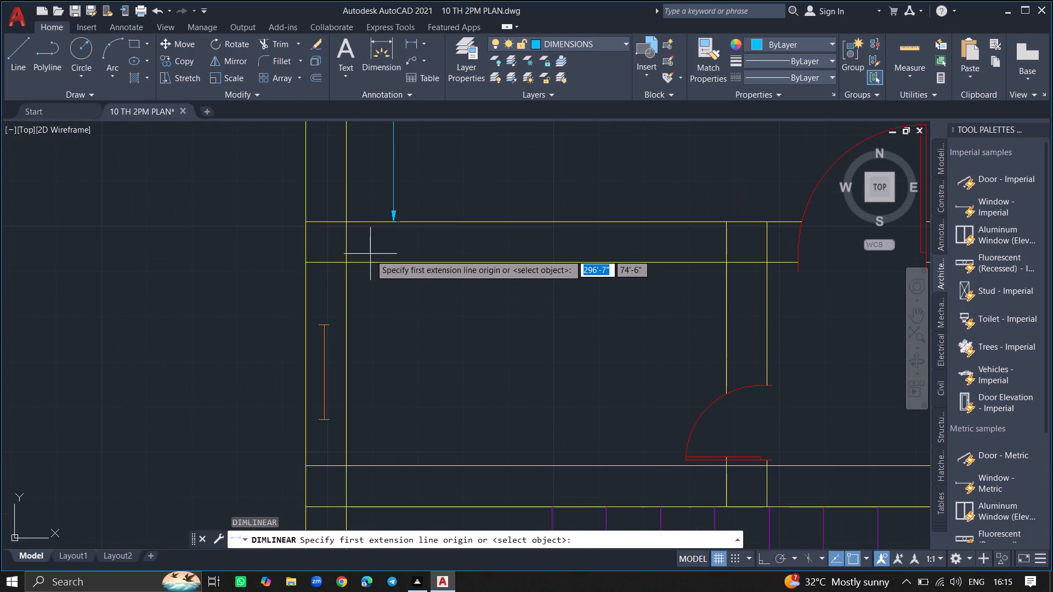
click(367, 261)
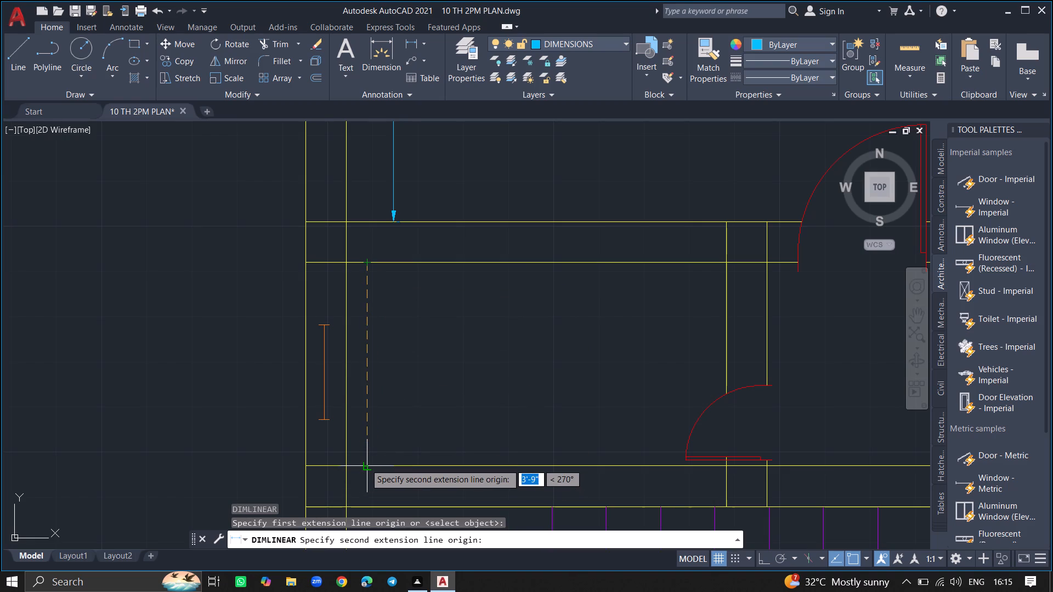
click(366, 464)
click(369, 452)
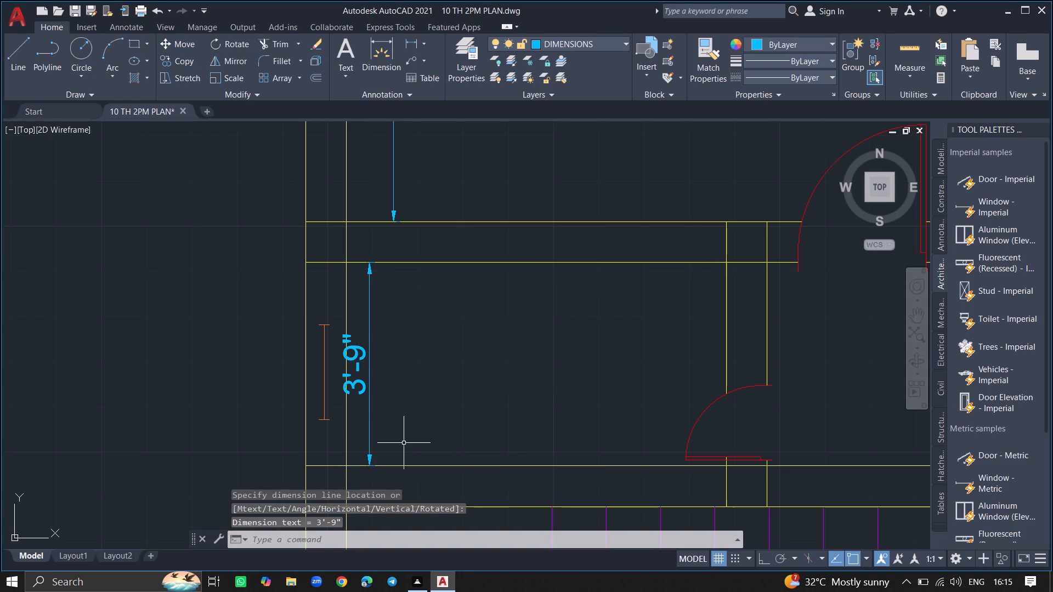
Add a horizontal linear dimension for the inside width of the small room north of the staircase, just below its north wall.
text(DIML)
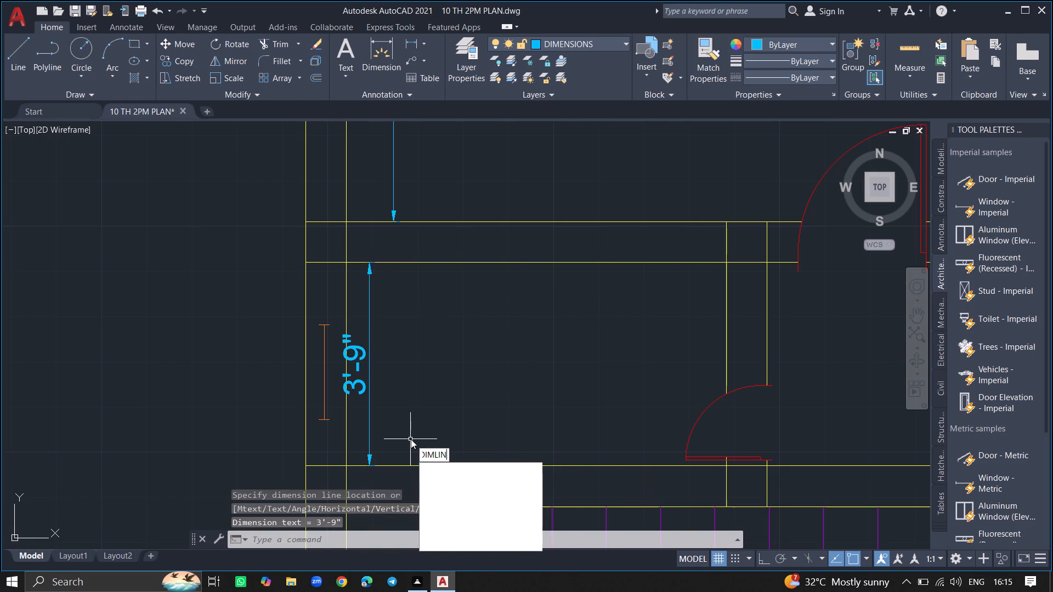
click(427, 463)
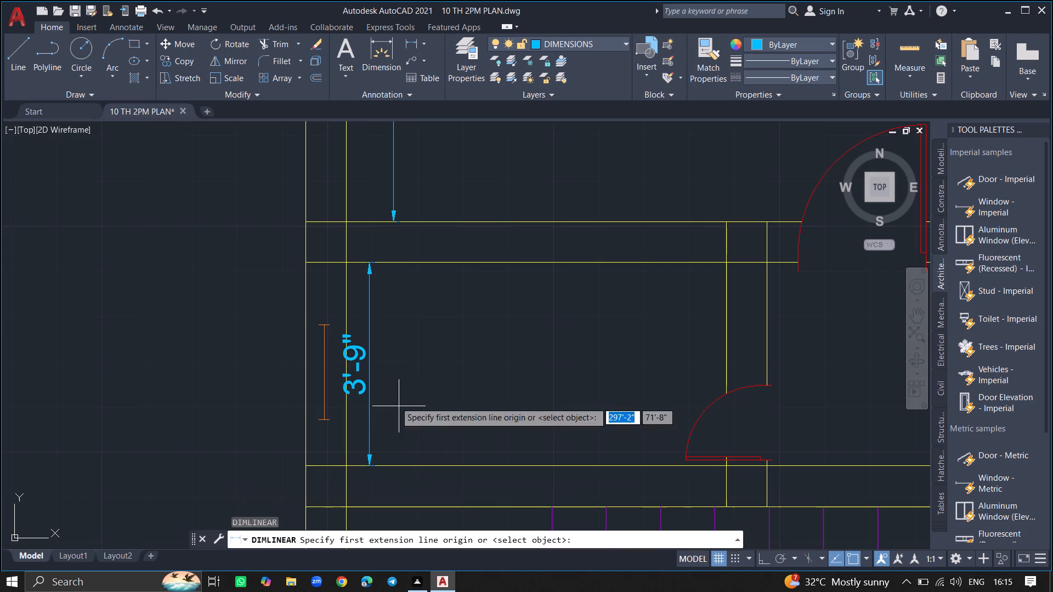
drag(347, 299, 441, 311)
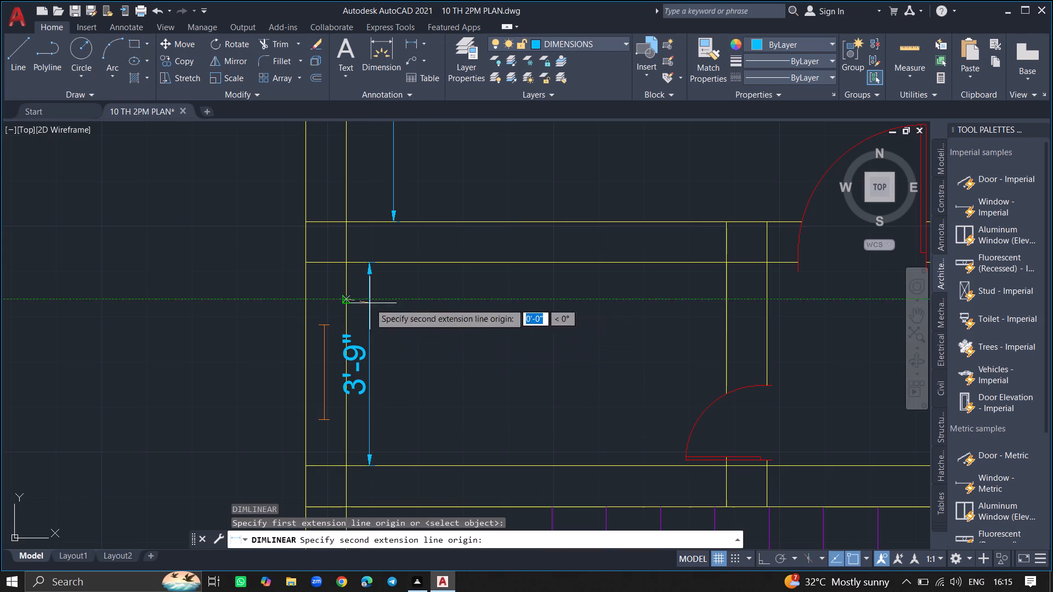
drag(441, 311, 524, 321)
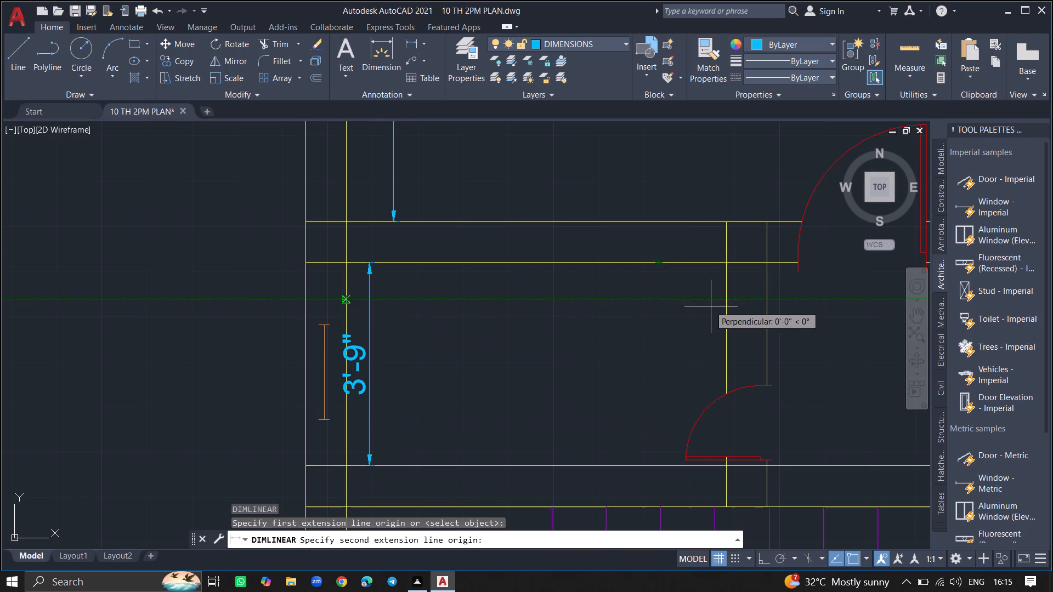
click(727, 309)
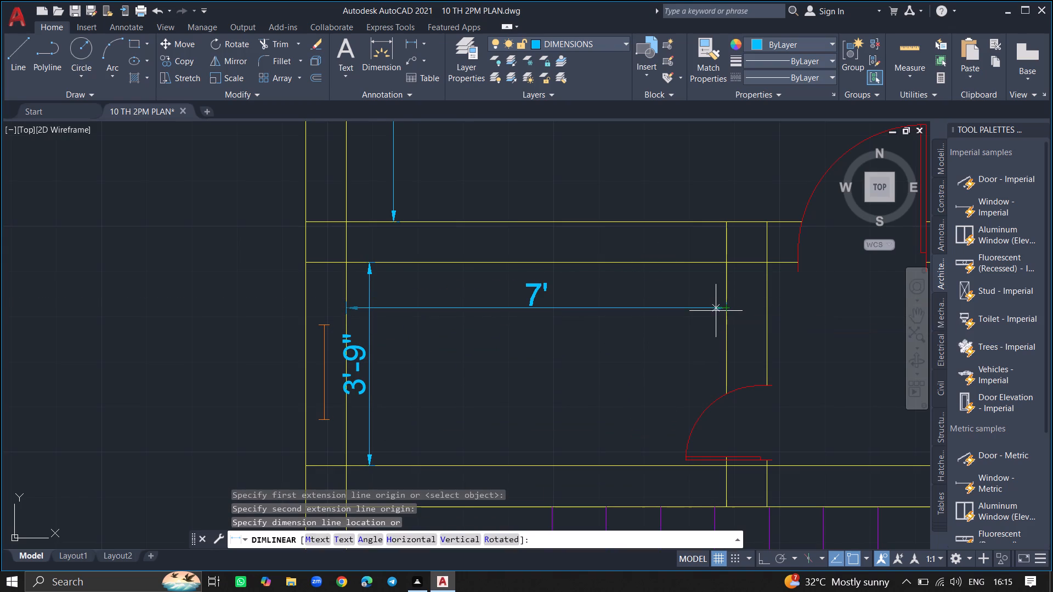
click(712, 311)
Add a vertical linear dimension for the southwest room's inside north-south length, just inside its west wall.
ctrl+scroll(672, 335, down, 4)
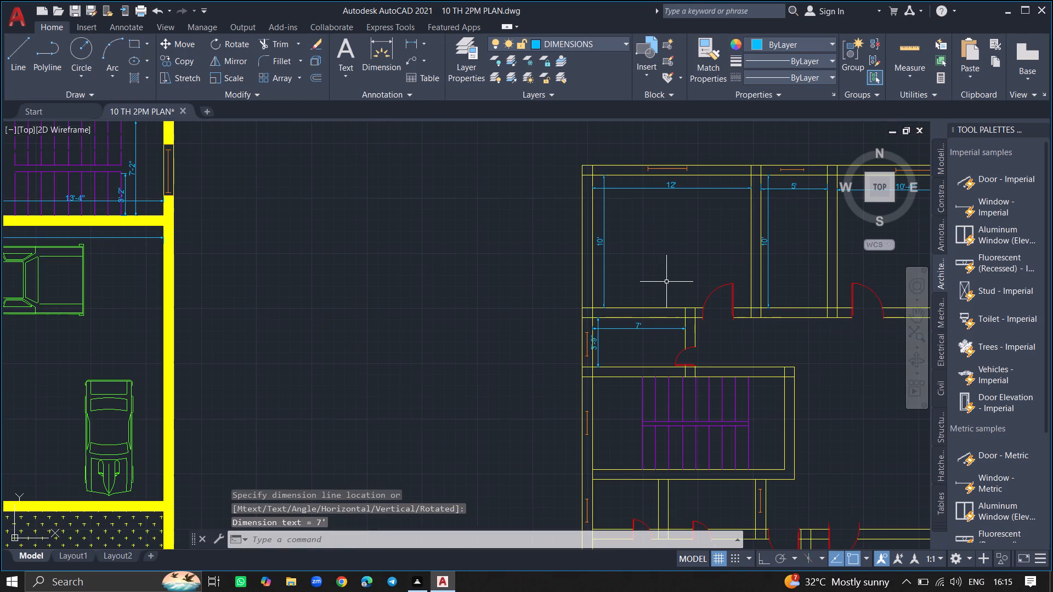
ctrl+scroll(608, 267, down, 2)
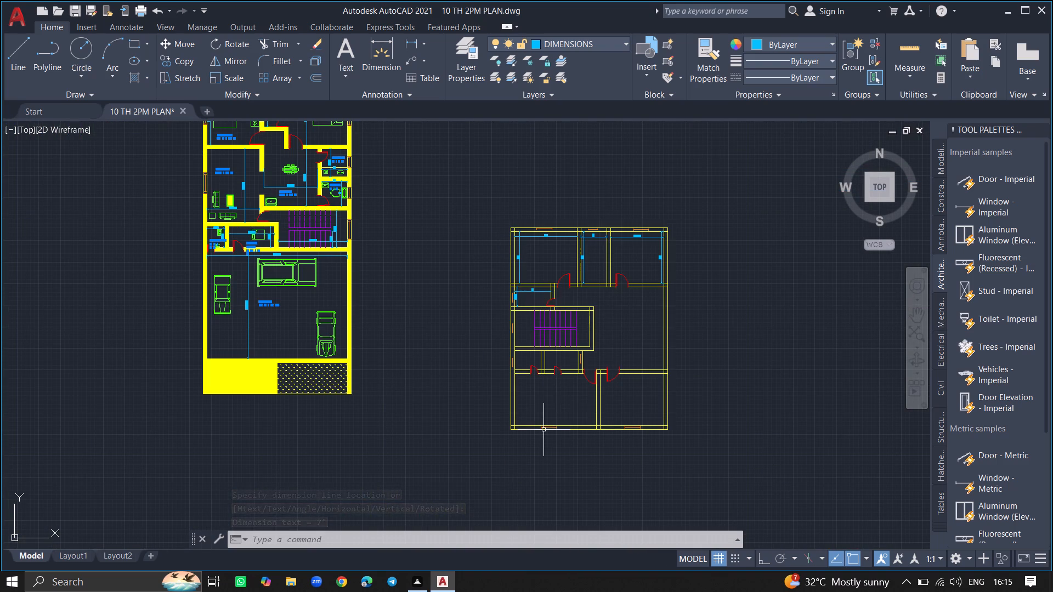
ctrl+scroll(542, 431, up, 3)
text(DIML)
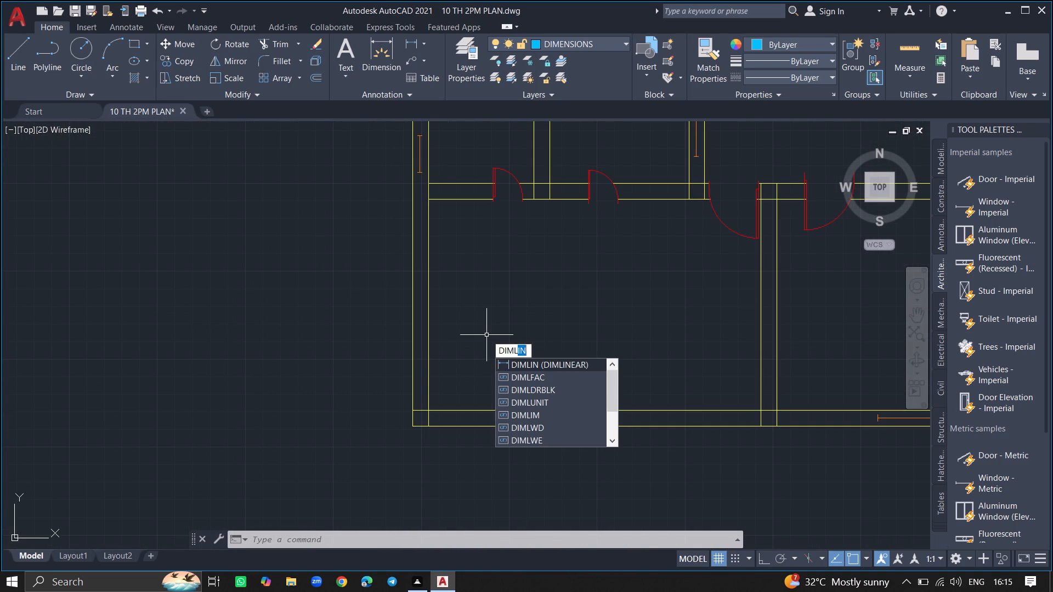
click(506, 362)
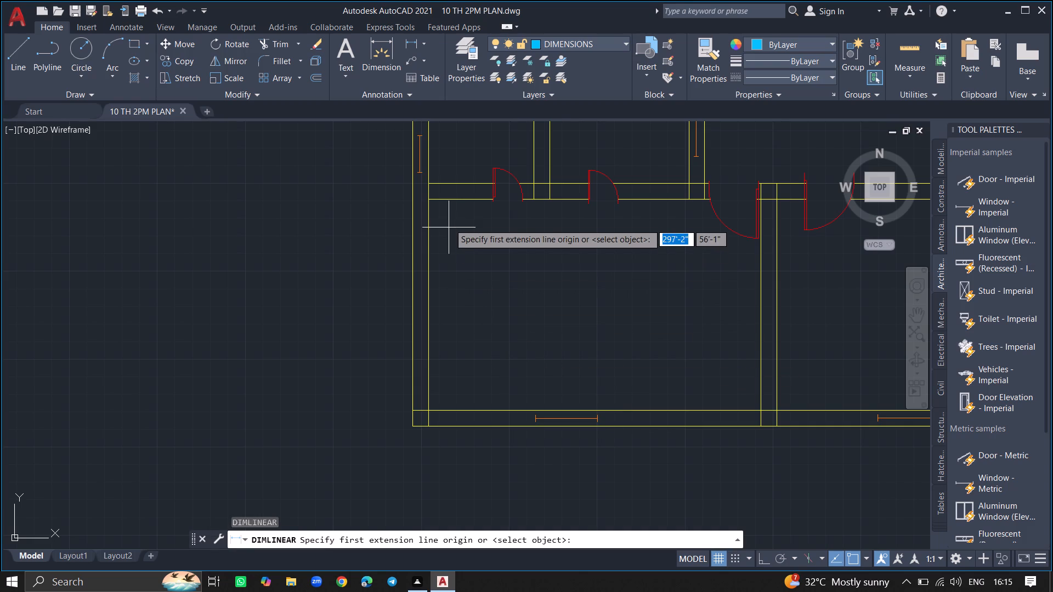
click(446, 201)
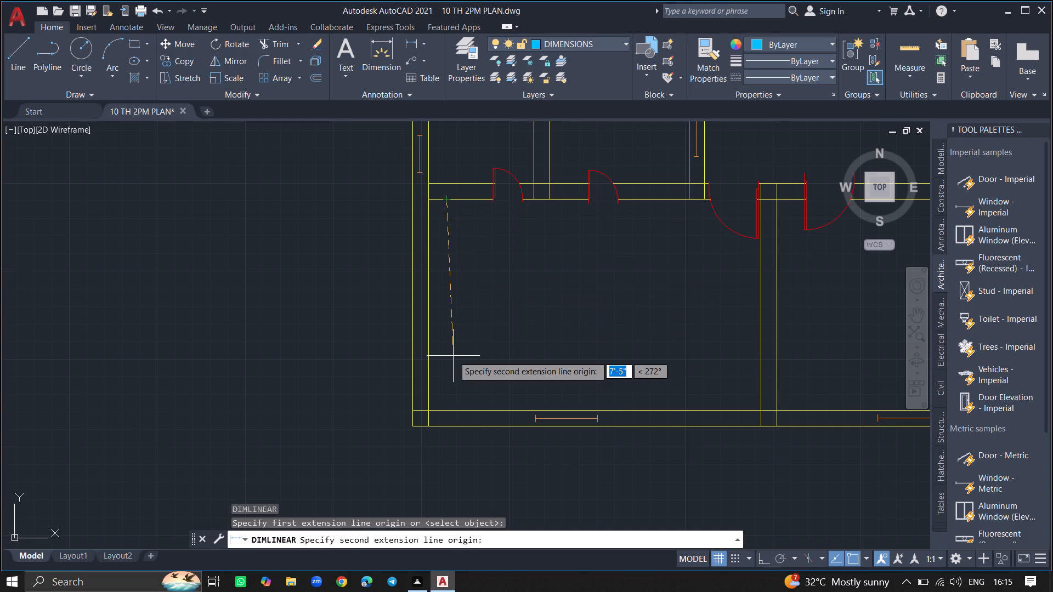
click(444, 414)
click(449, 394)
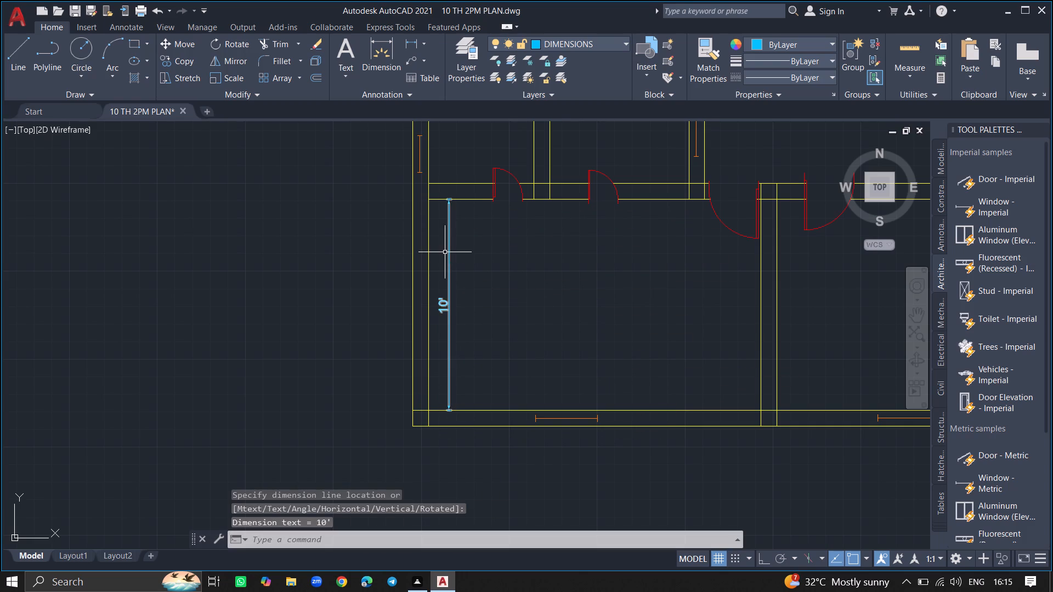
click(443, 362)
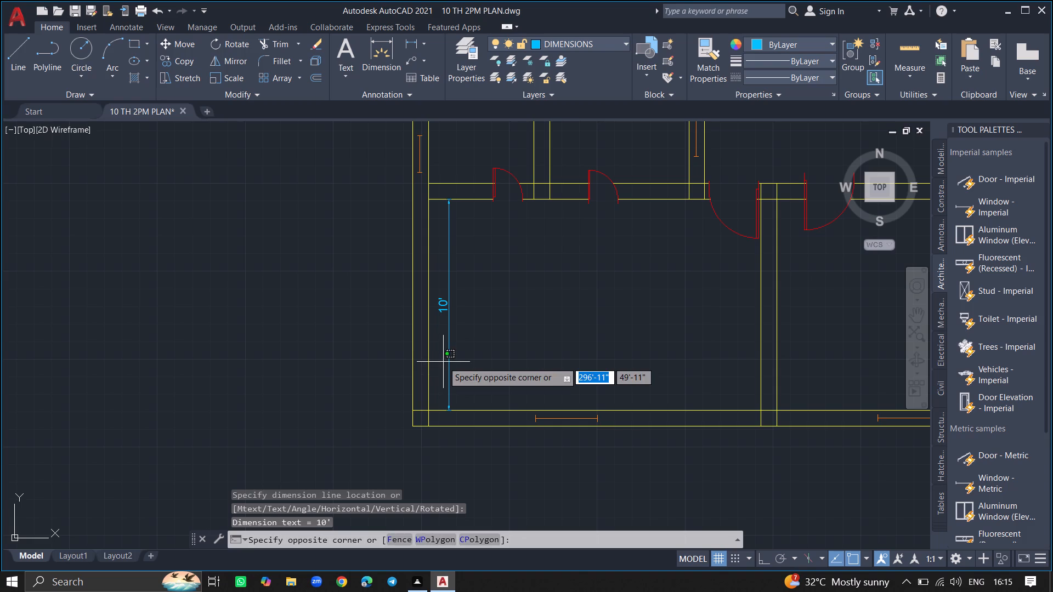
click(443, 362)
Add a horizontal linear dimension for the southwest room's inside width, just above its south wall.
ctrl+scroll(472, 362, up, 3)
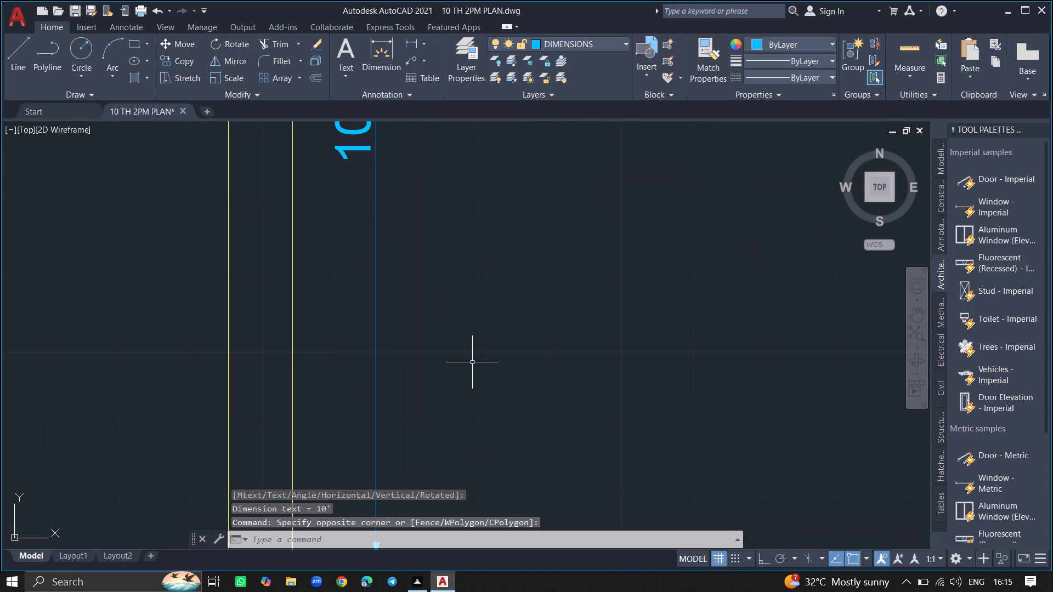
text(DIML)
click(501, 391)
ctrl+scroll(488, 373, down, 4)
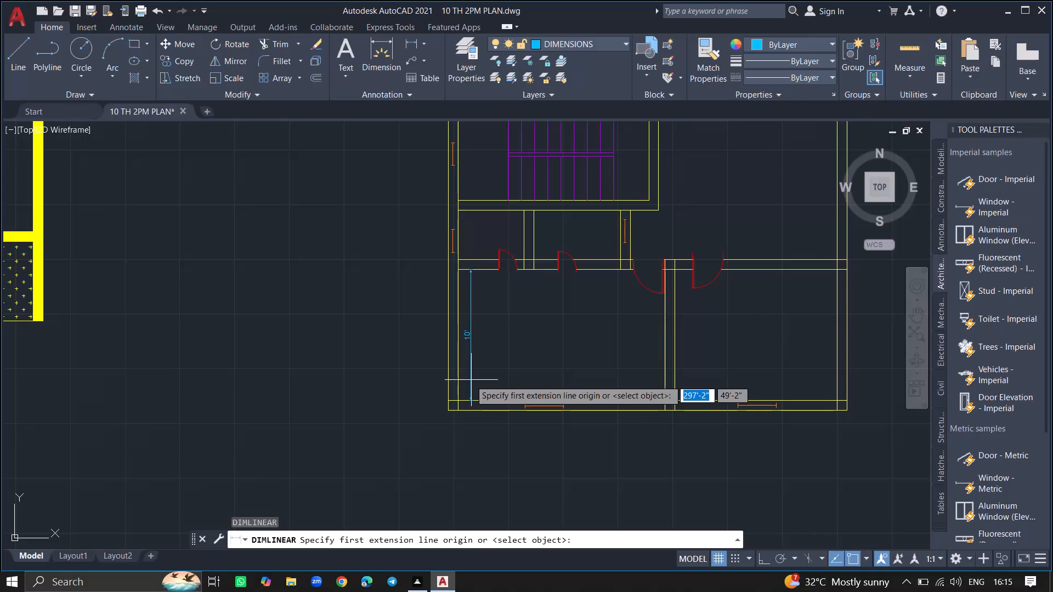
click(459, 380)
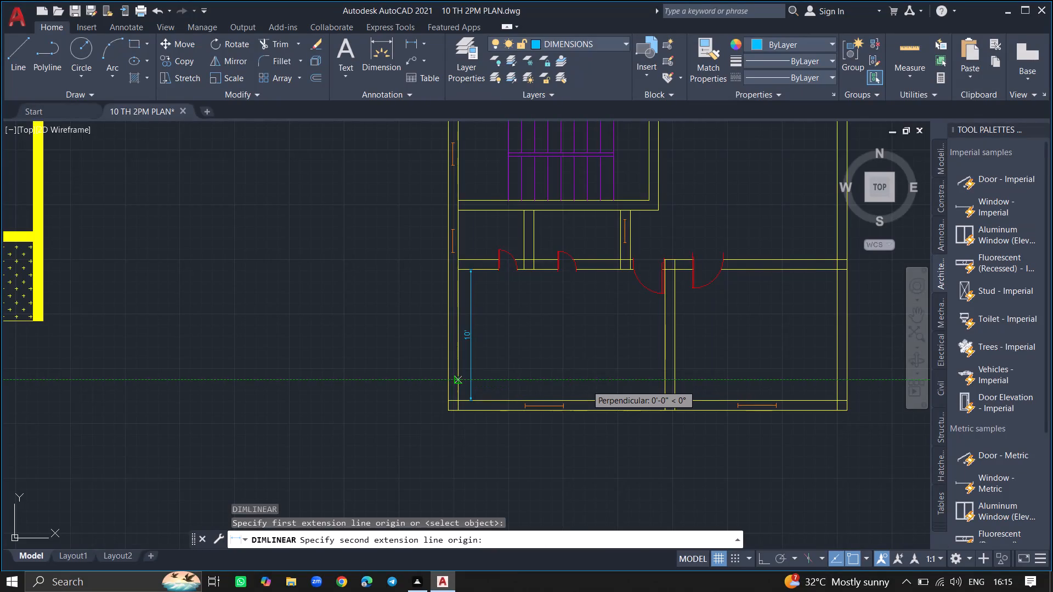
click(453, 383)
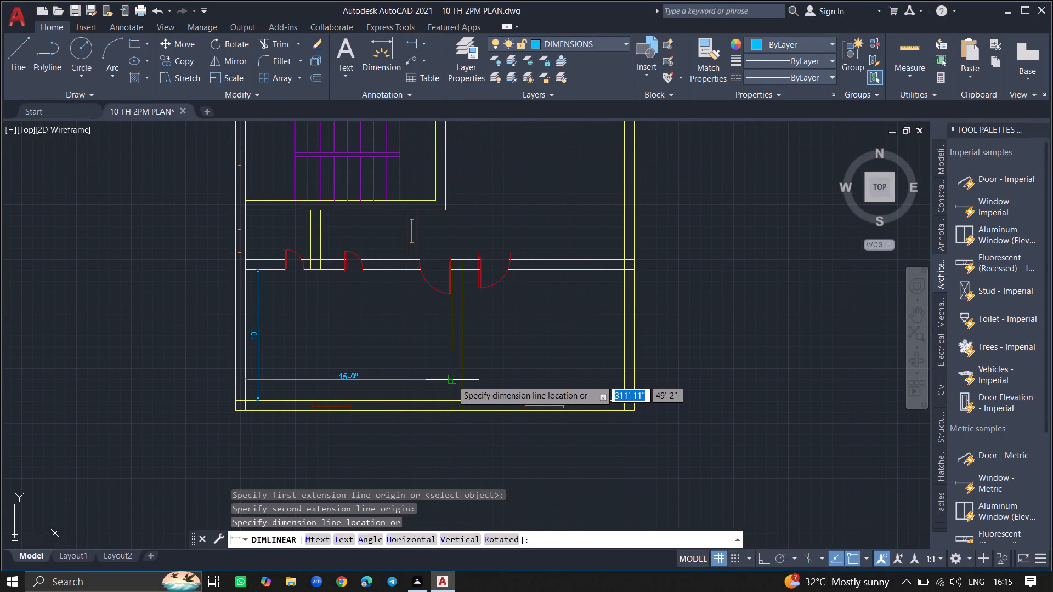
click(452, 380)
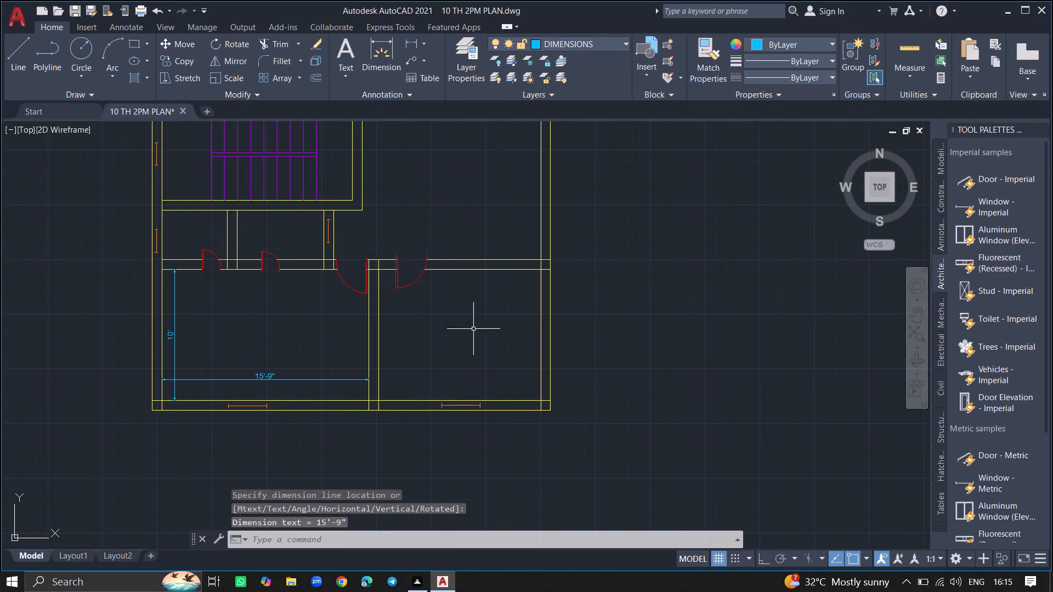
Add a vertical linear dimension for the southeast room's inside north-south length, just inside its east wall.
text(DIML)
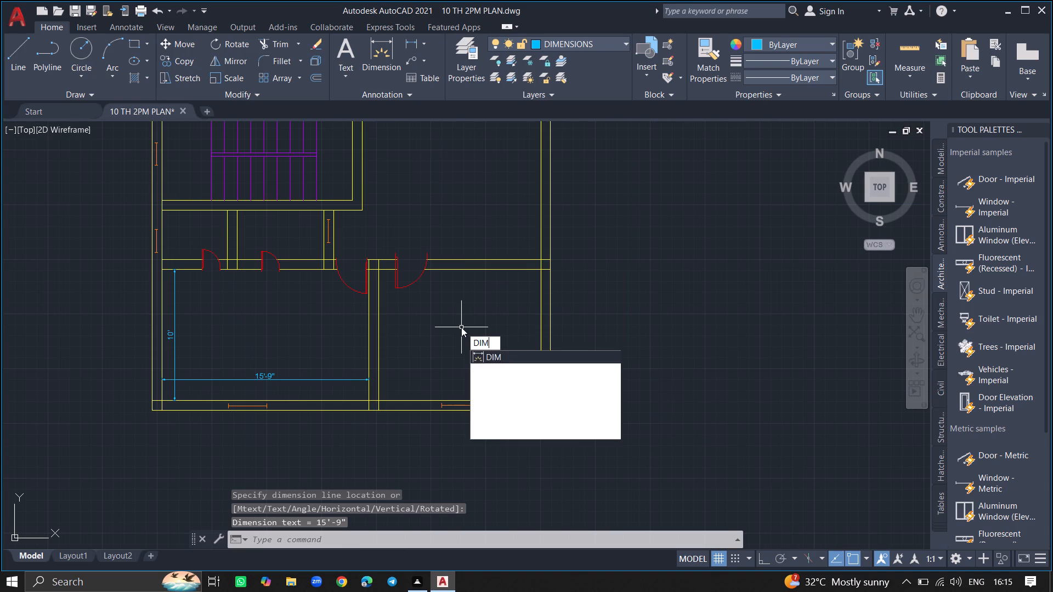
click(476, 352)
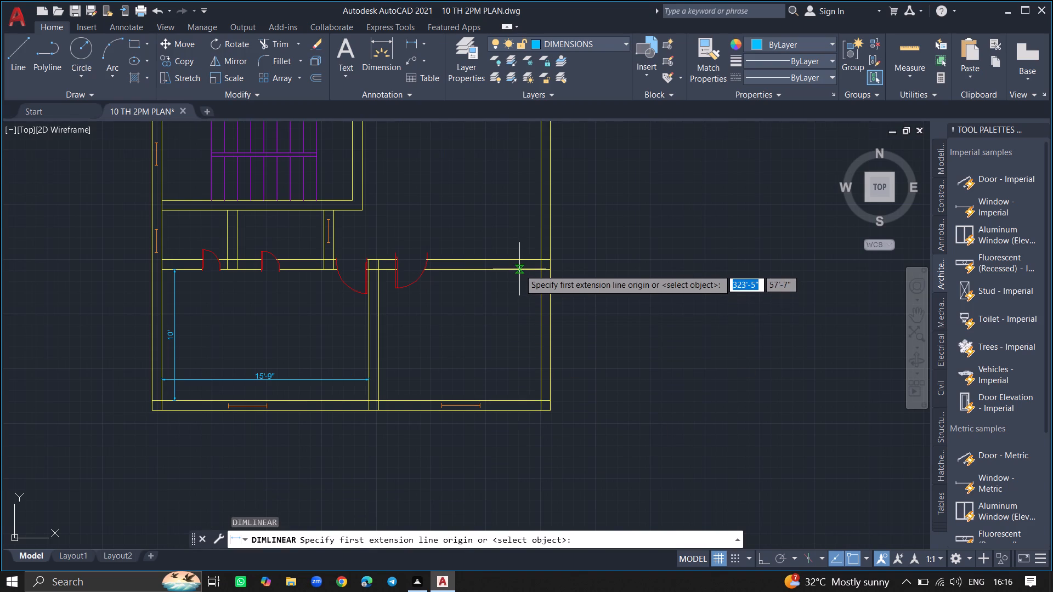
drag(519, 269, 525, 355)
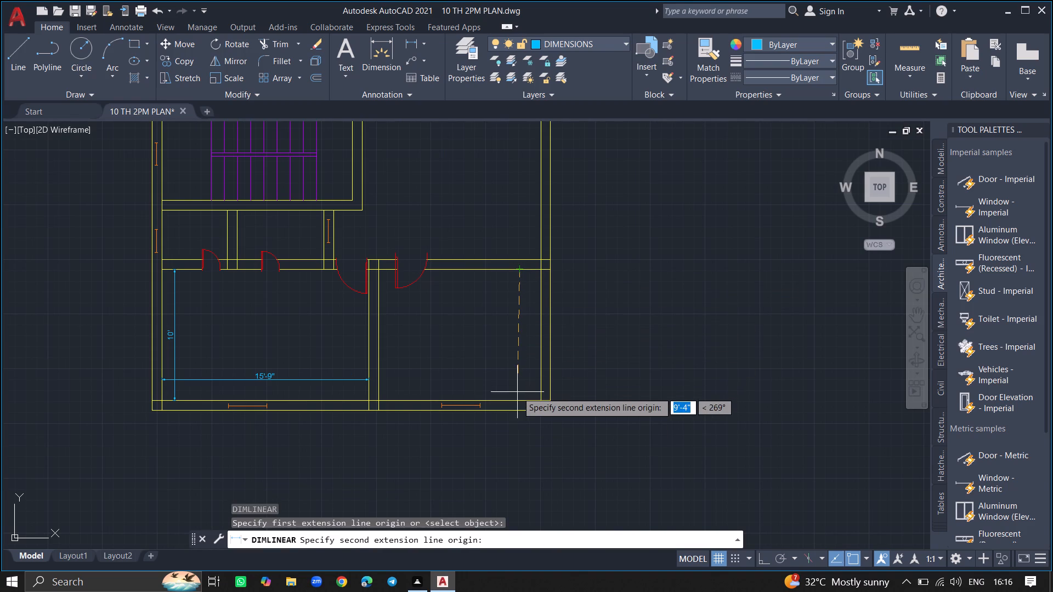
click(522, 399)
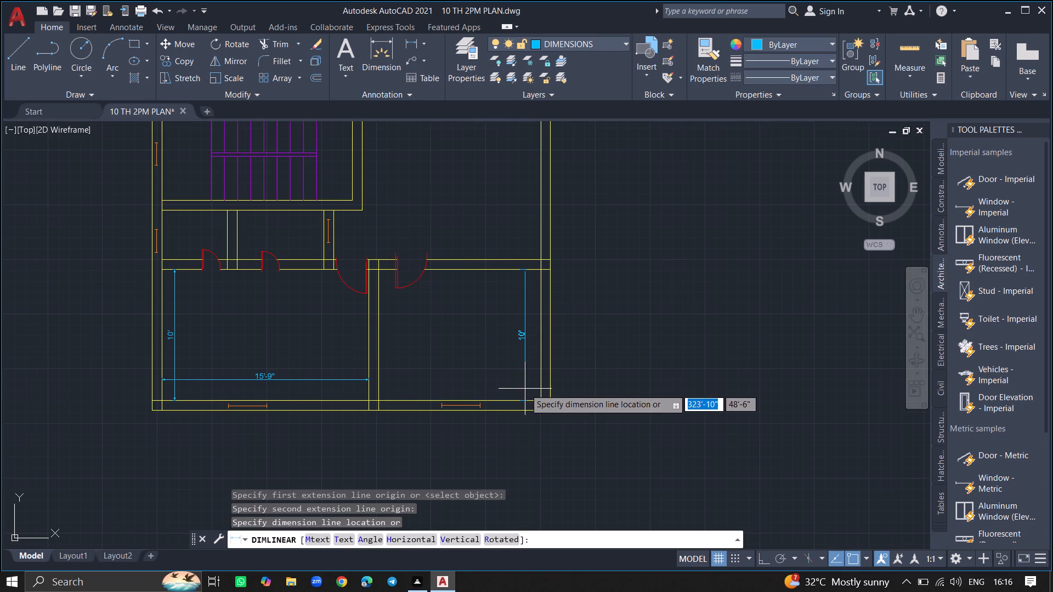
drag(525, 389, 531, 319)
Add a horizontal linear dimension for the southeast room's inside width, across the northern part of the room.
ctrl+scroll(531, 319, up, 3)
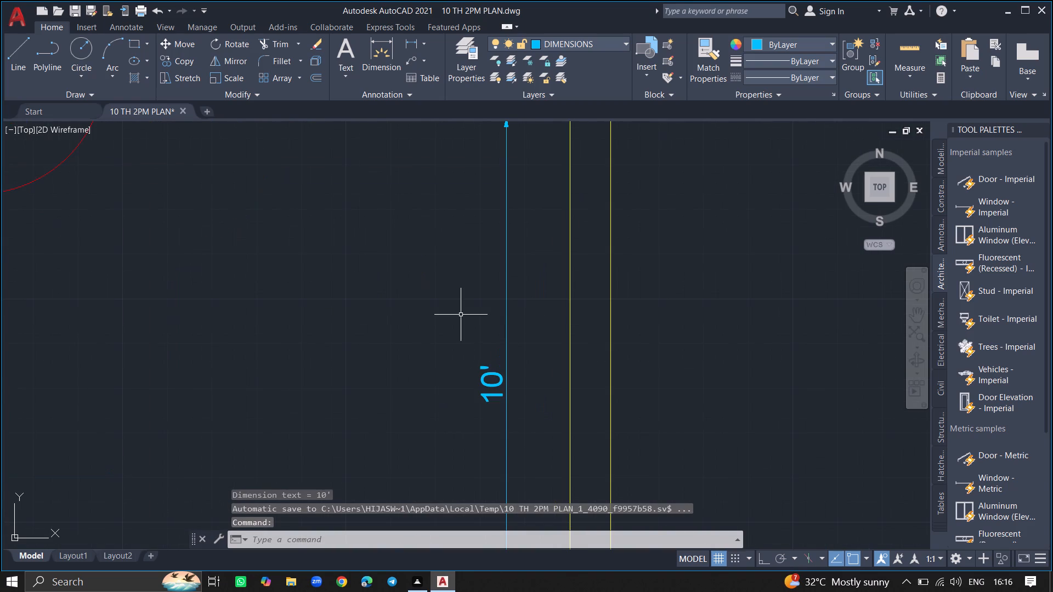
ctrl+scroll(461, 315, down, 3)
ctrl+scroll(332, 309, up, 2)
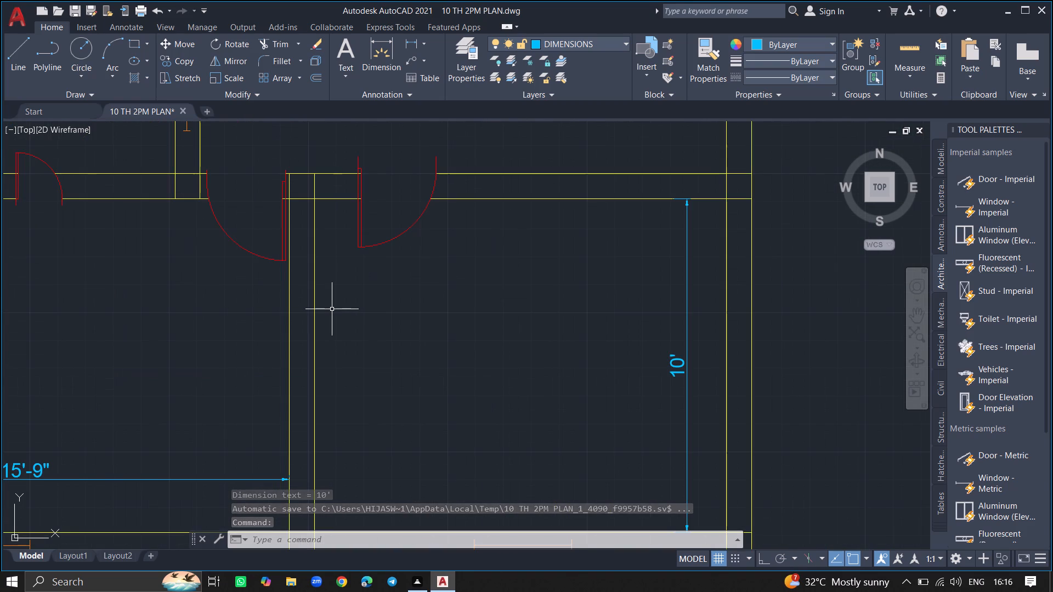
text(DIML)
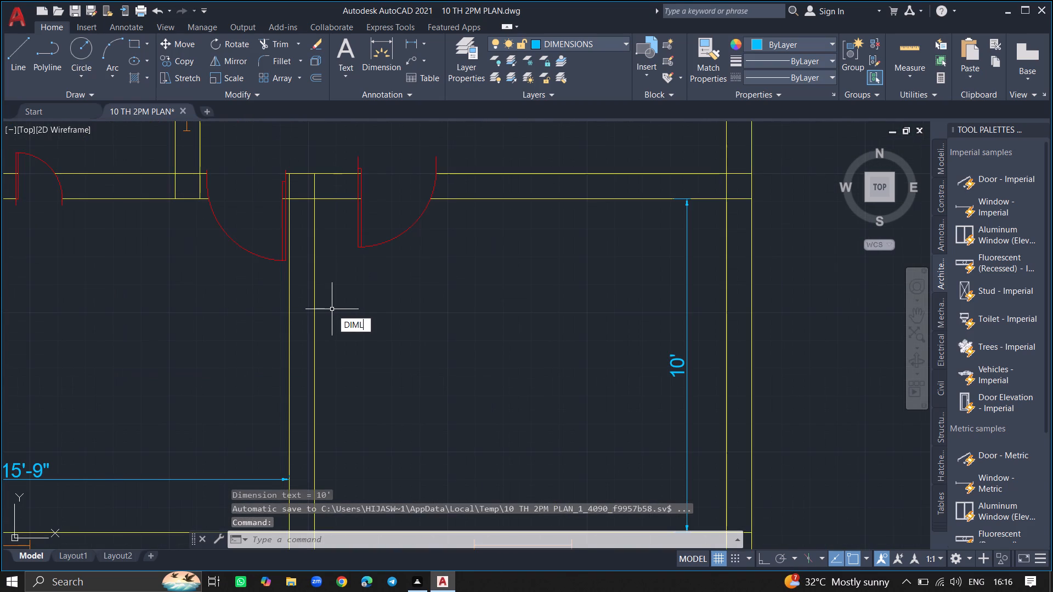
click(345, 337)
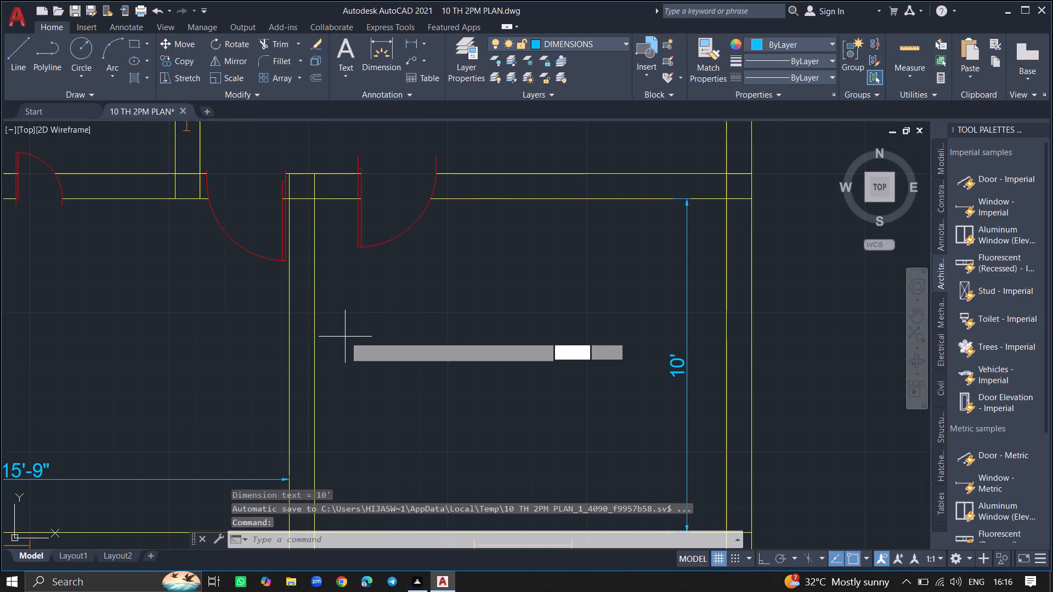
click(314, 293)
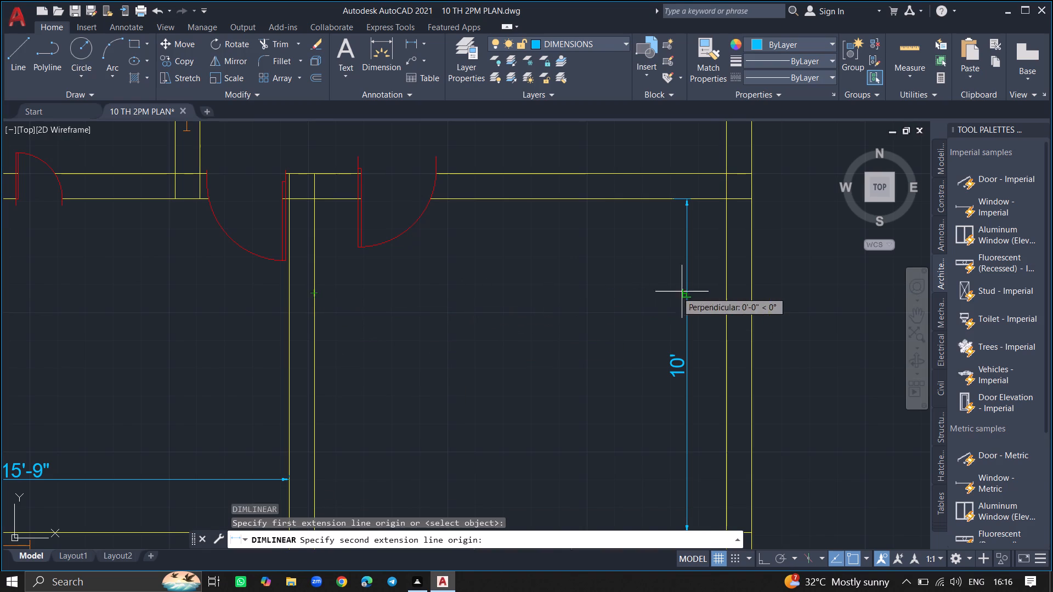
click(722, 298)
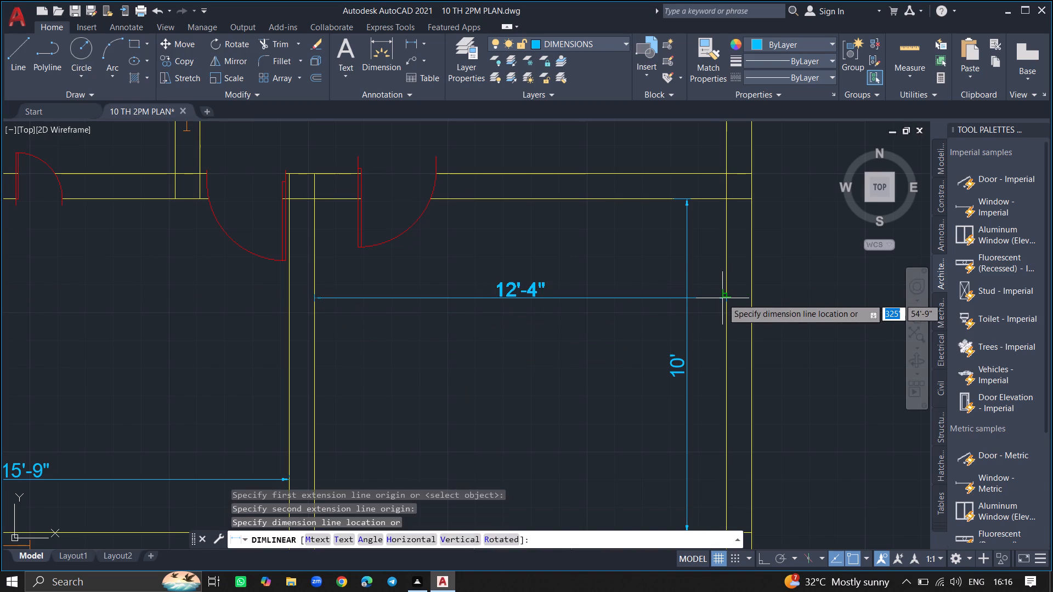
click(723, 306)
ctrl+scroll(649, 277, down, 3)
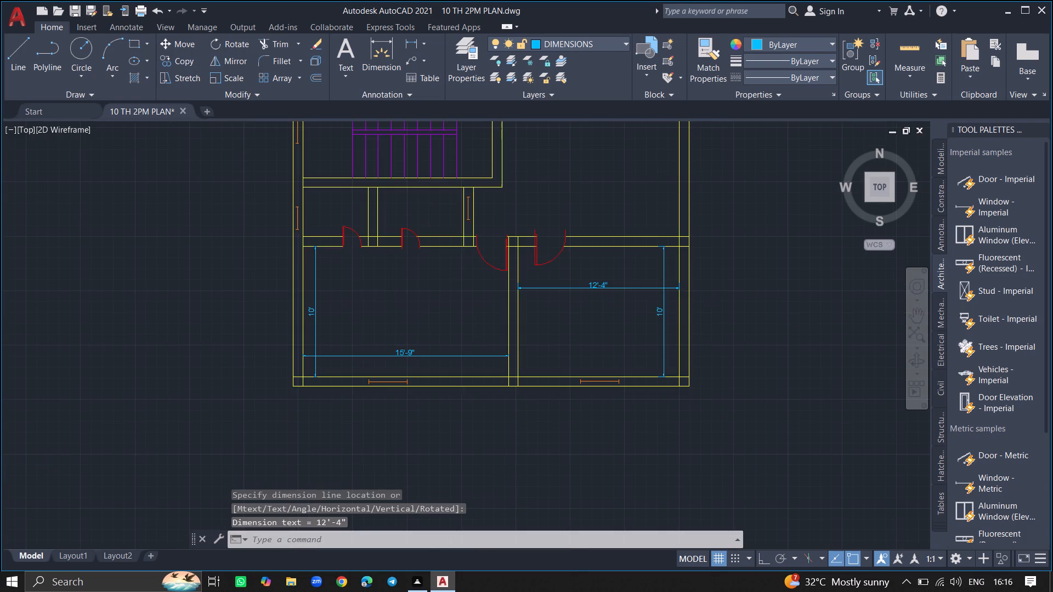
Add a vertical linear dimension for the inside north-south length of the western small room south of the staircase, near its west wall.
ctrl+scroll(562, 288, down, 1)
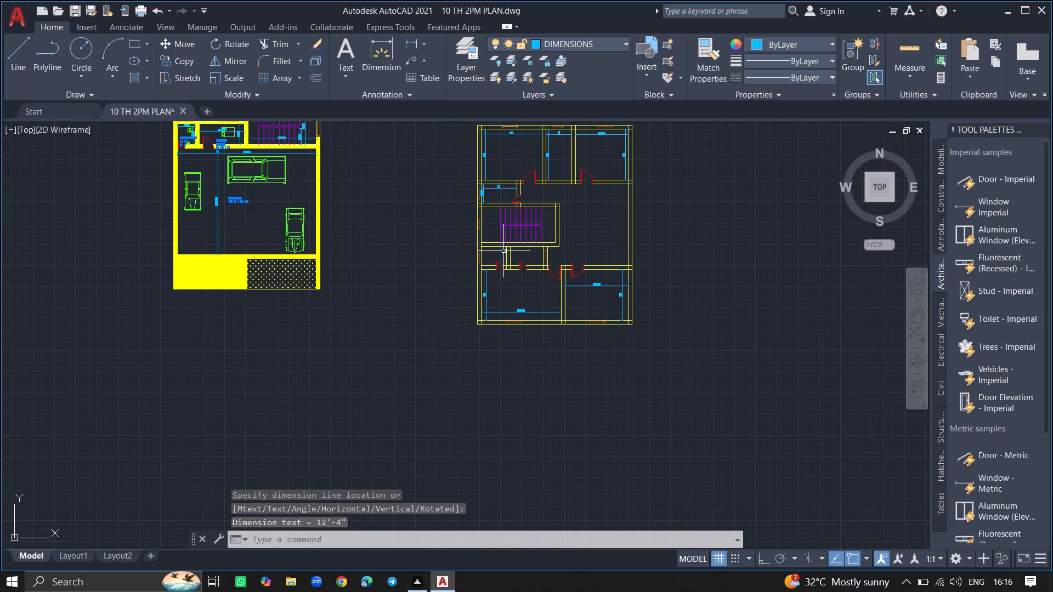
ctrl+scroll(501, 251, up, 4)
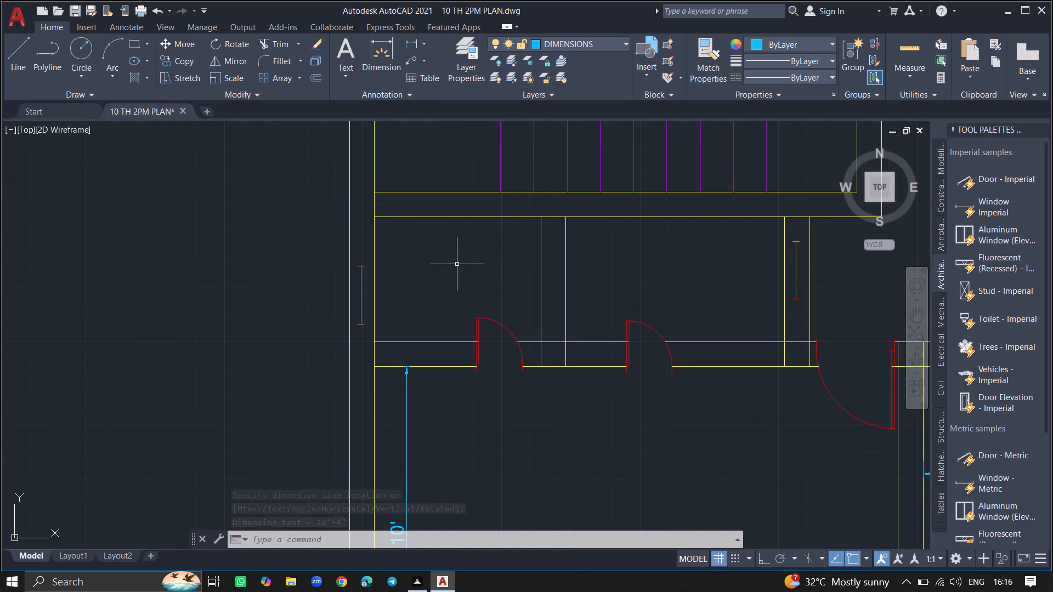
text(DIML)
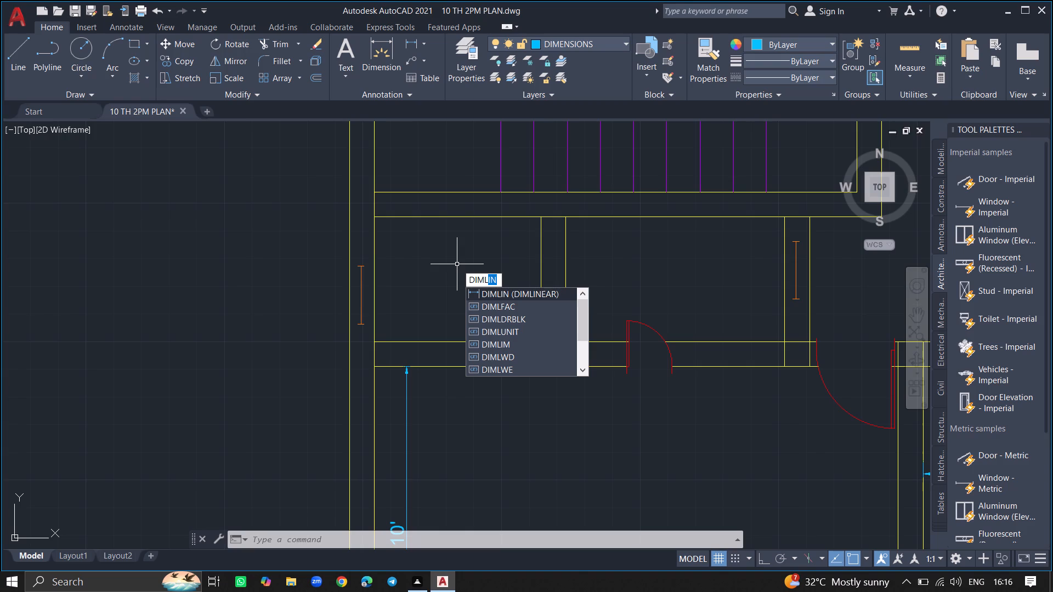
click(484, 290)
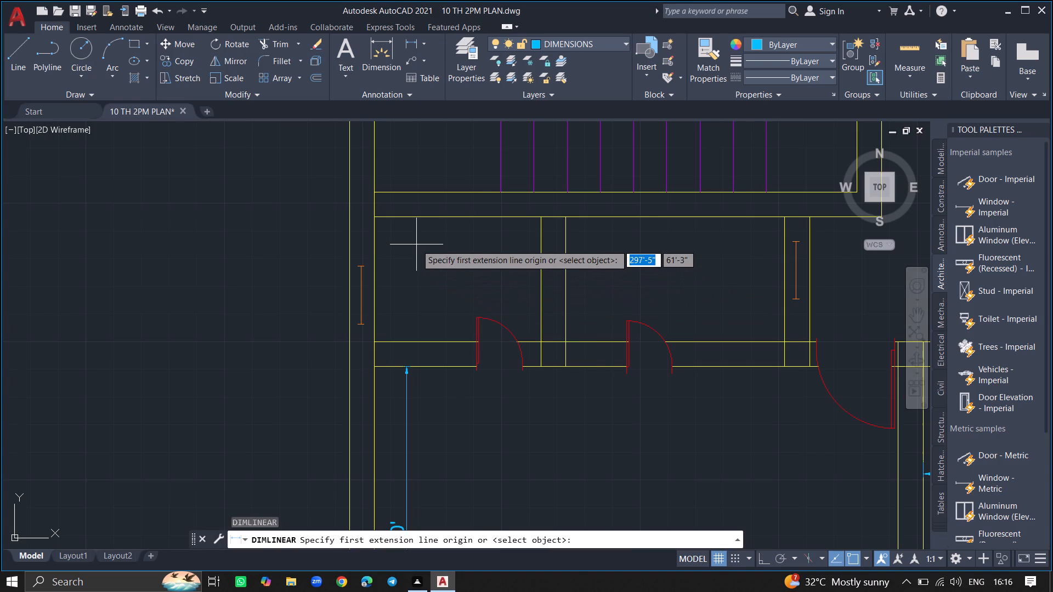
drag(410, 219, 409, 249)
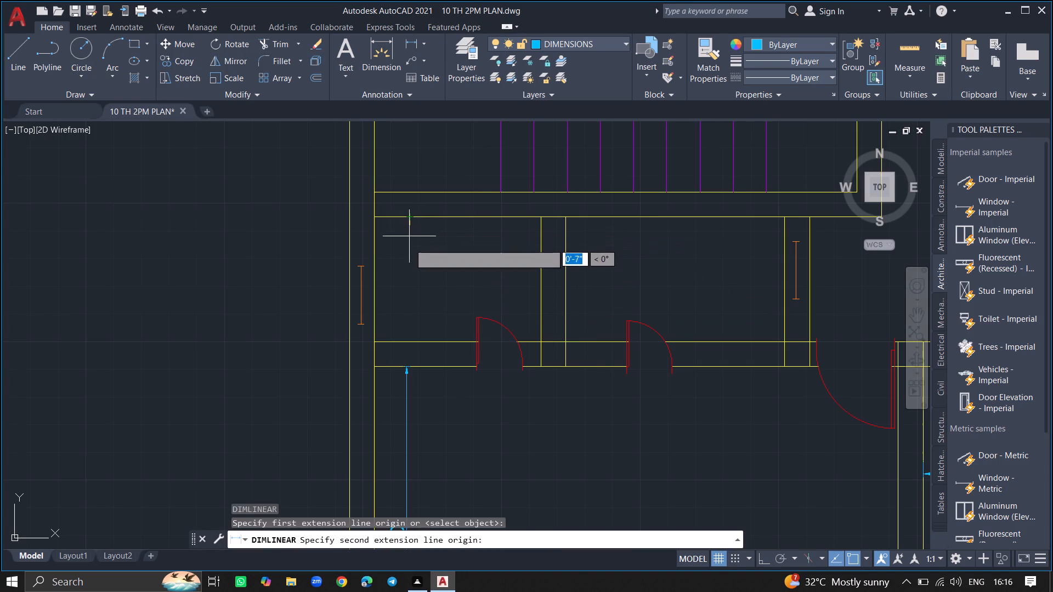
drag(409, 249, 409, 282)
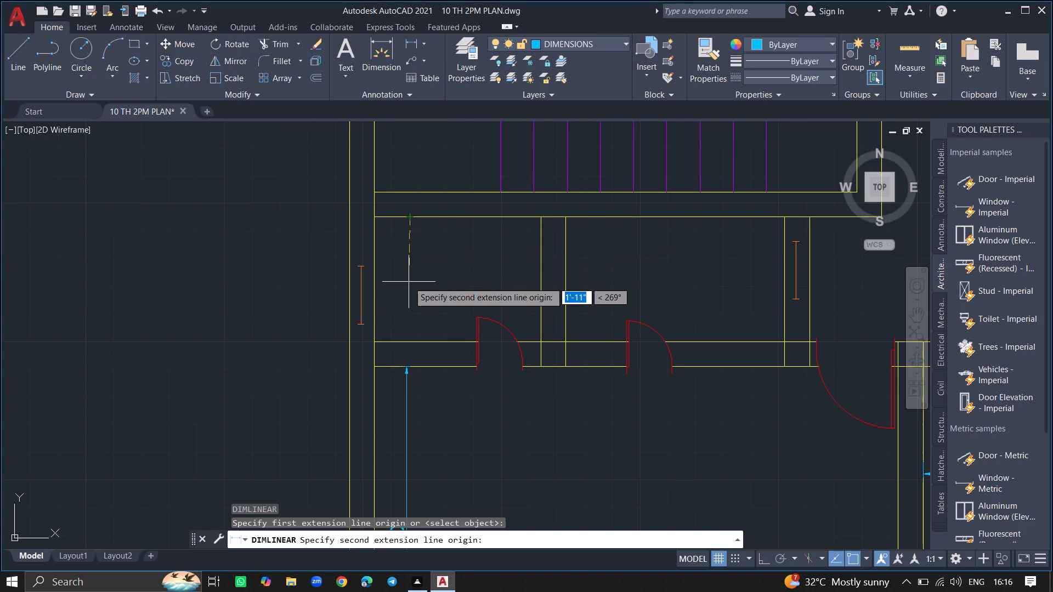
click(409, 344)
click(409, 337)
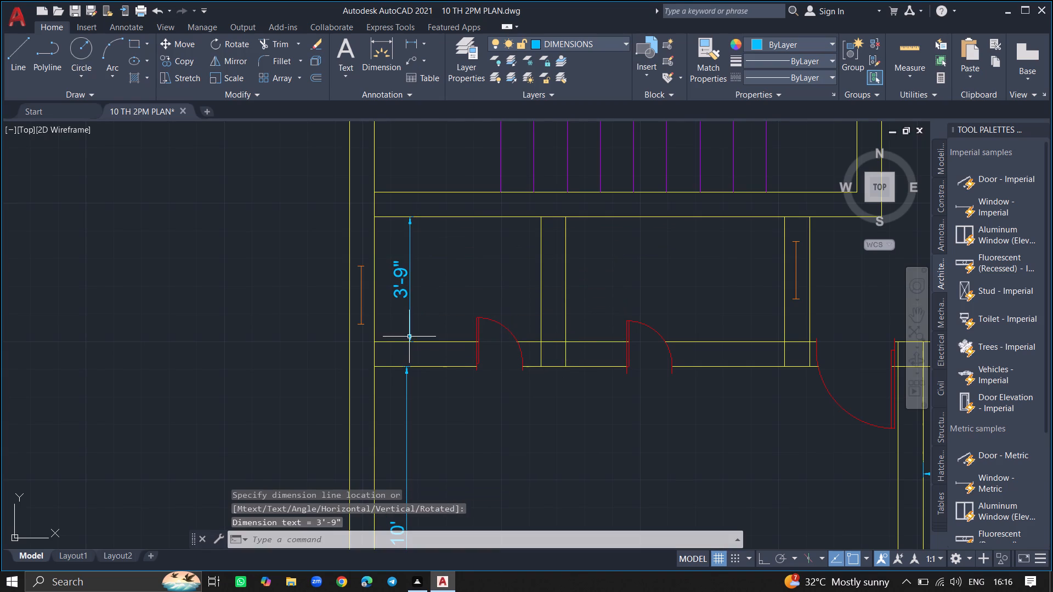
Add a horizontal linear dimension for the same small western room's inside width, across its northern part.
ctrl+scroll(406, 234, up, 2)
text(DIML)
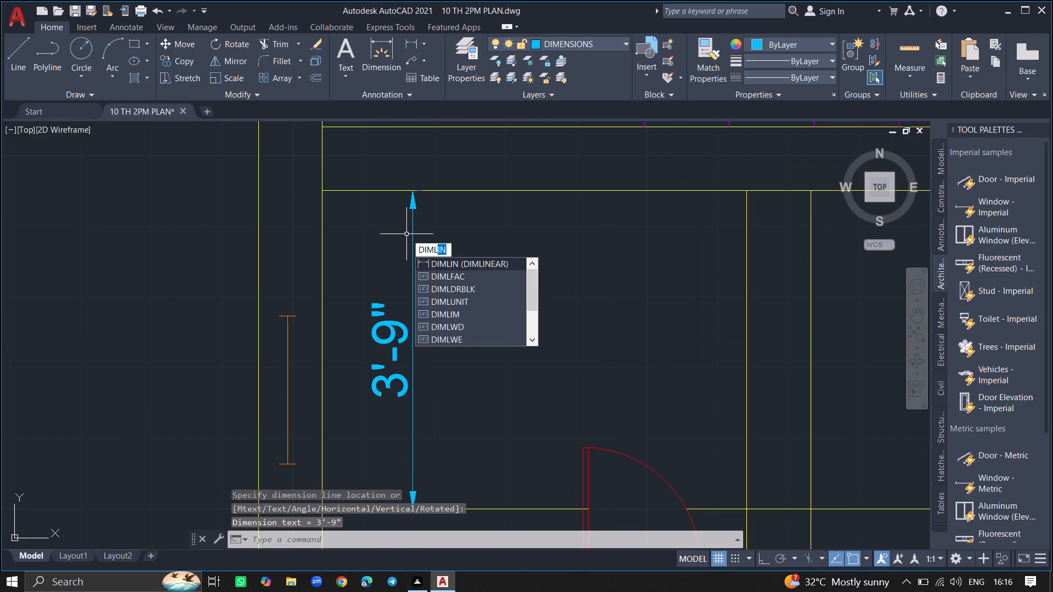
click(439, 260)
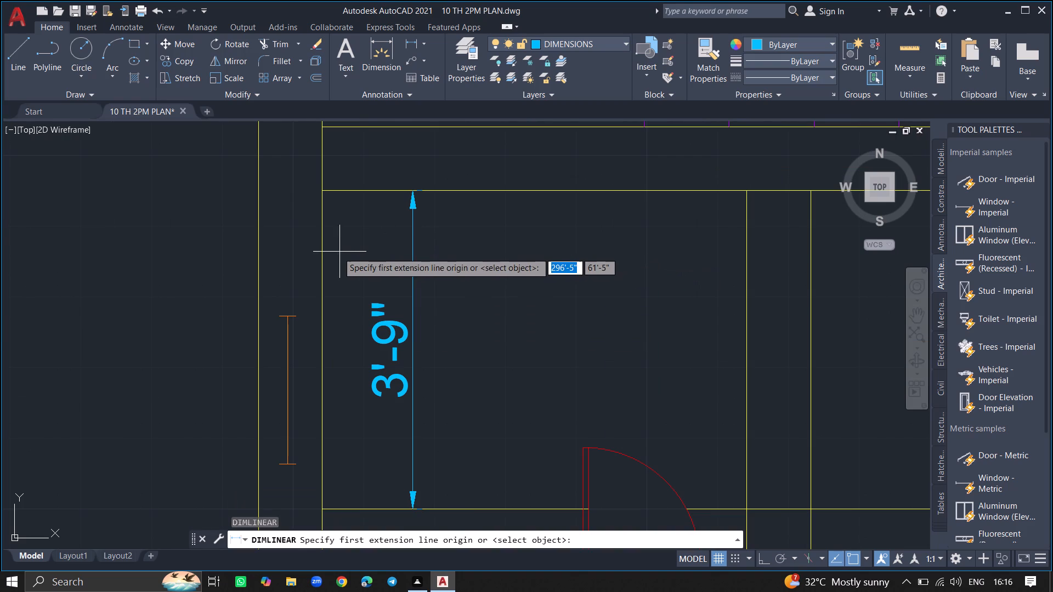
click(322, 254)
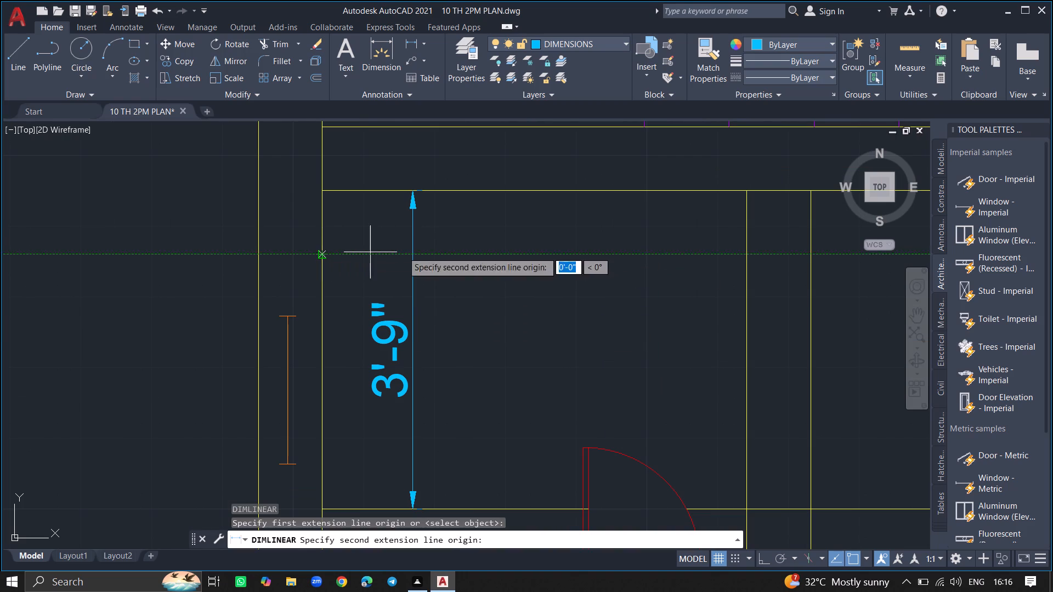
click(745, 251)
click(746, 244)
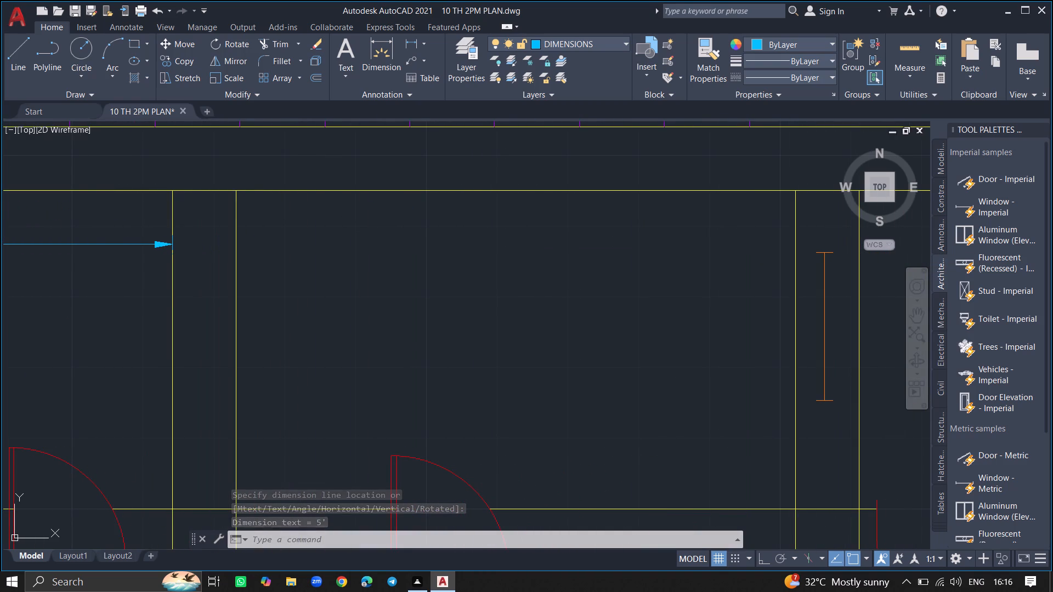
Add a horizontal linear dimension for the inside width of the adjoining small room to the east, just below its north wall.
text(DIML)
key(Return)
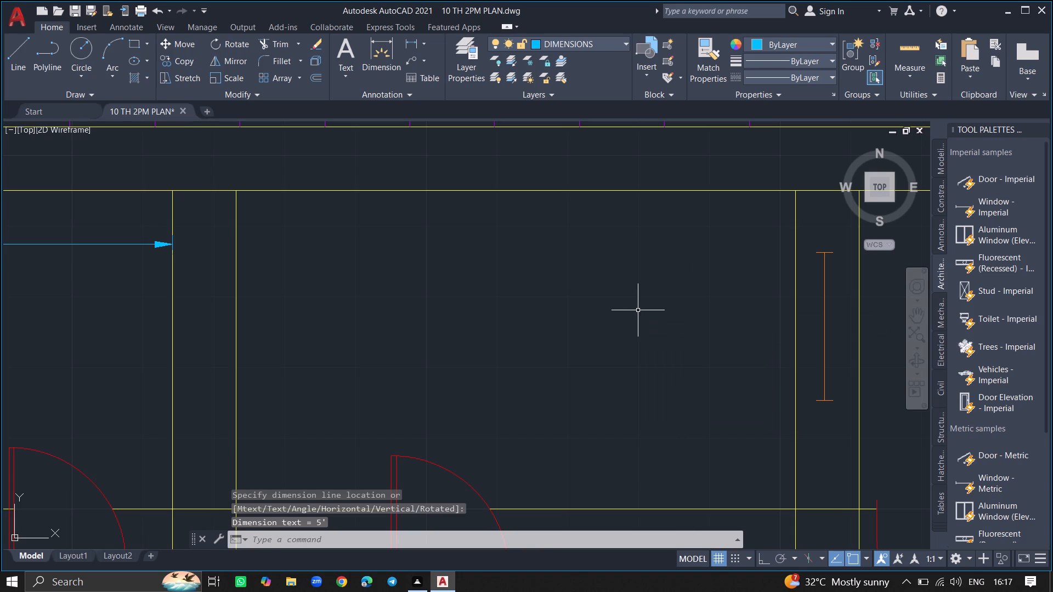
click(797, 237)
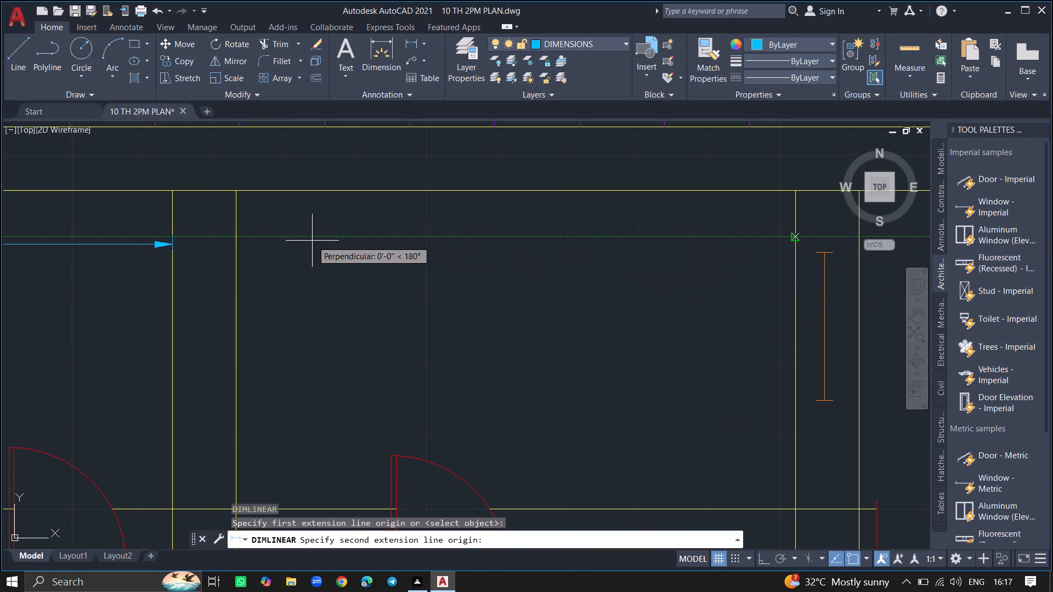
click(235, 238)
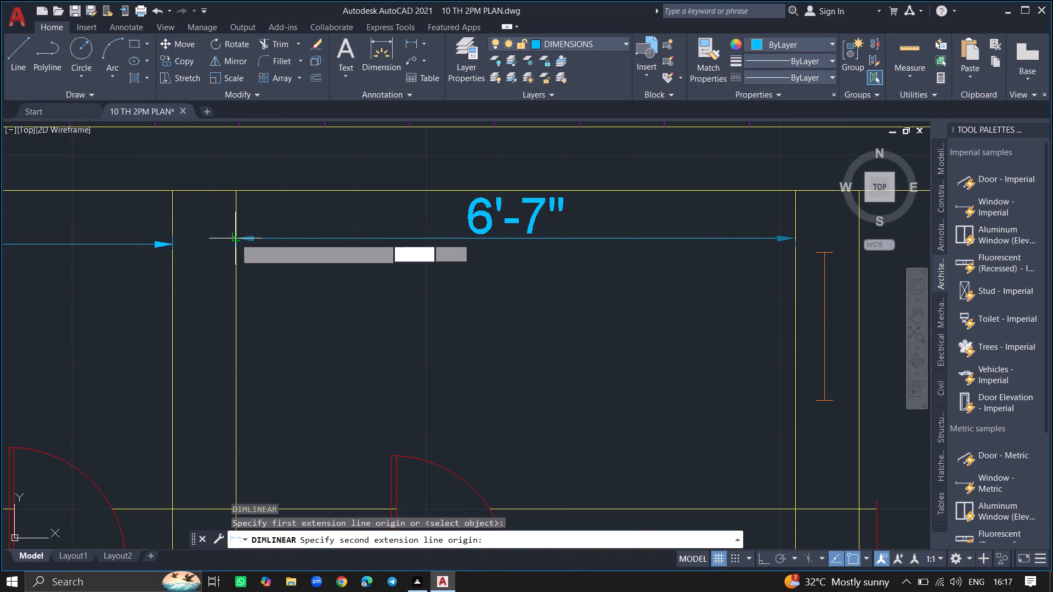
drag(231, 250, 231, 285)
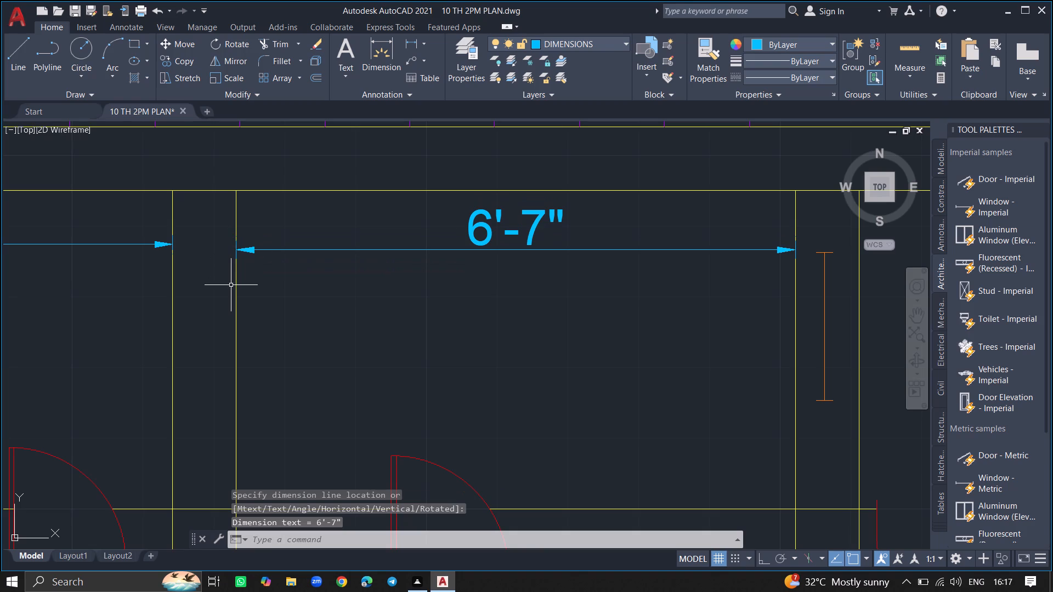
Add a vertical linear dimension for the eastern small room's inside north-south length, just inside its east wall.
text(DIML)
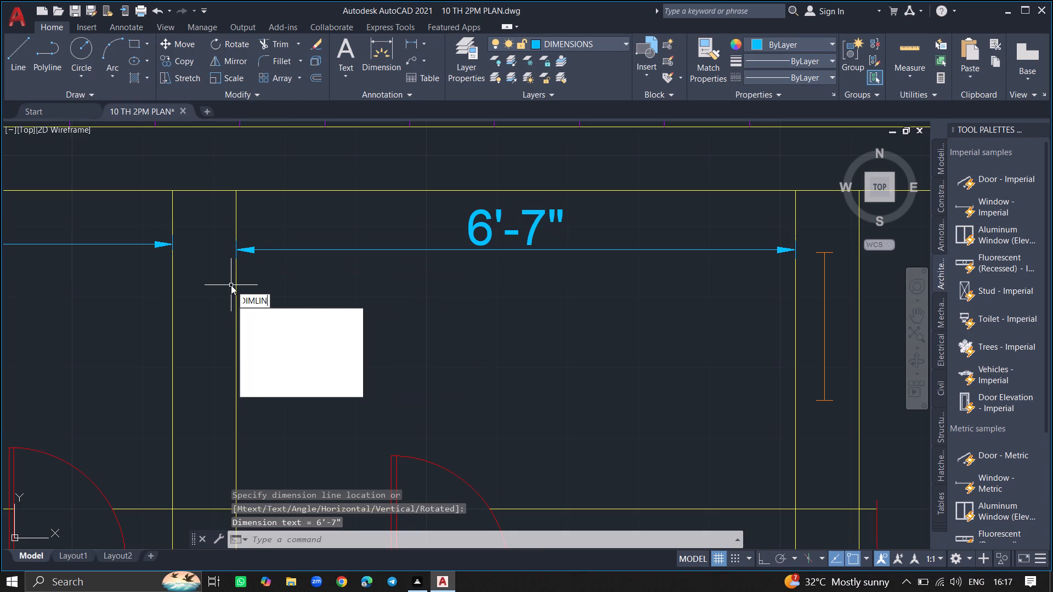
click(251, 314)
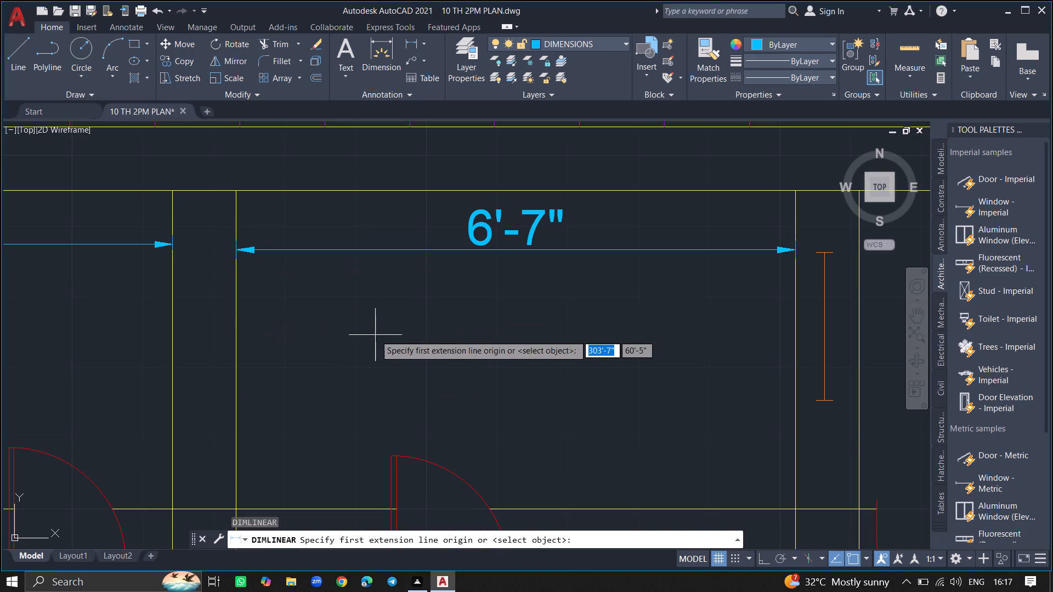
click(739, 509)
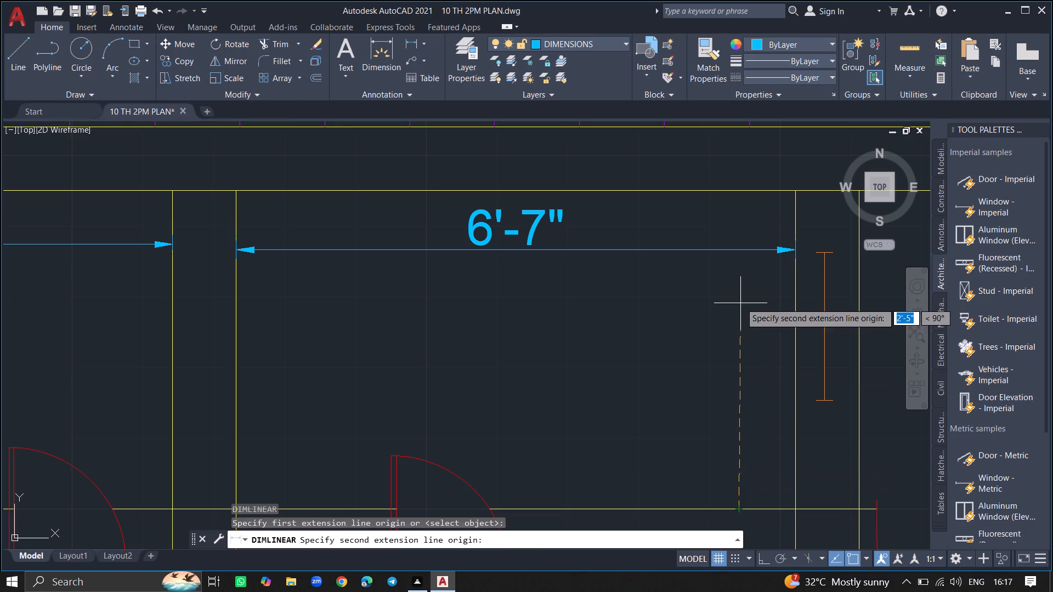
click(743, 192)
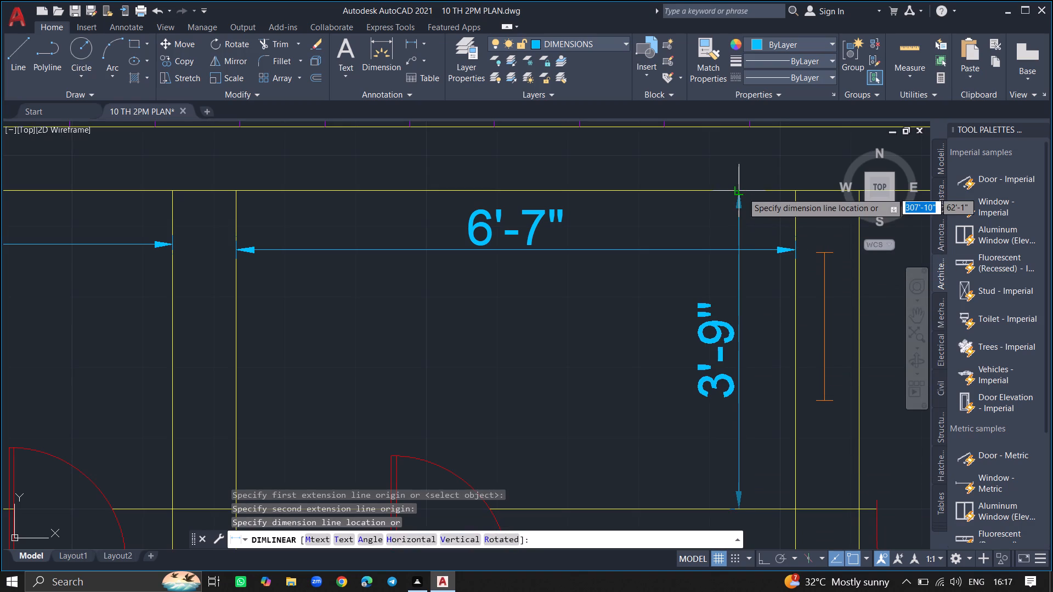
click(735, 207)
Add a vertical linear dimension for the northern stair flight's width, just west of the first tread line.
ctrl+scroll(735, 207, down, 5)
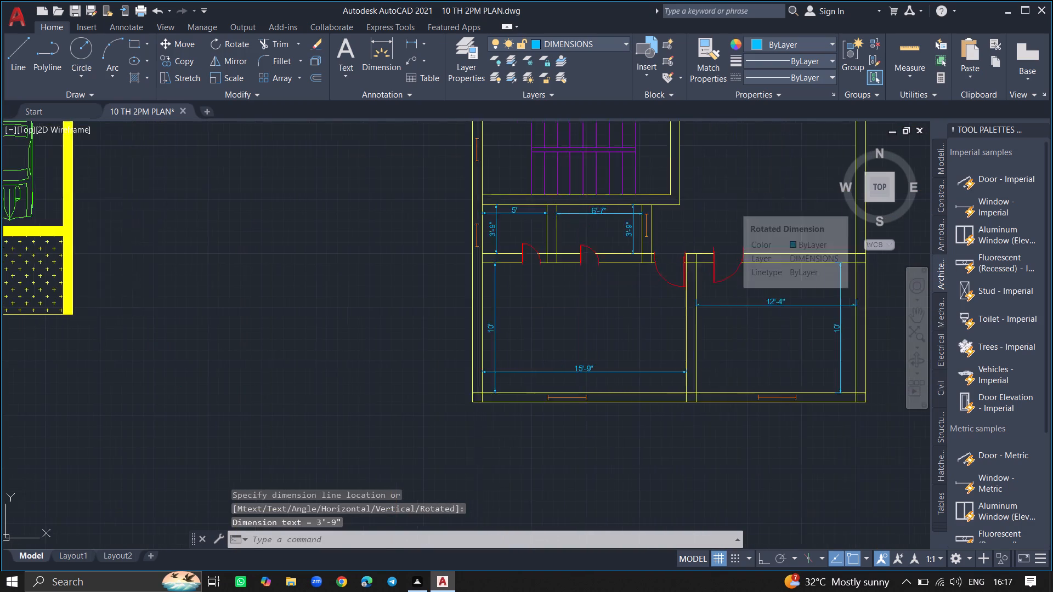
ctrl+scroll(641, 179, down, 3)
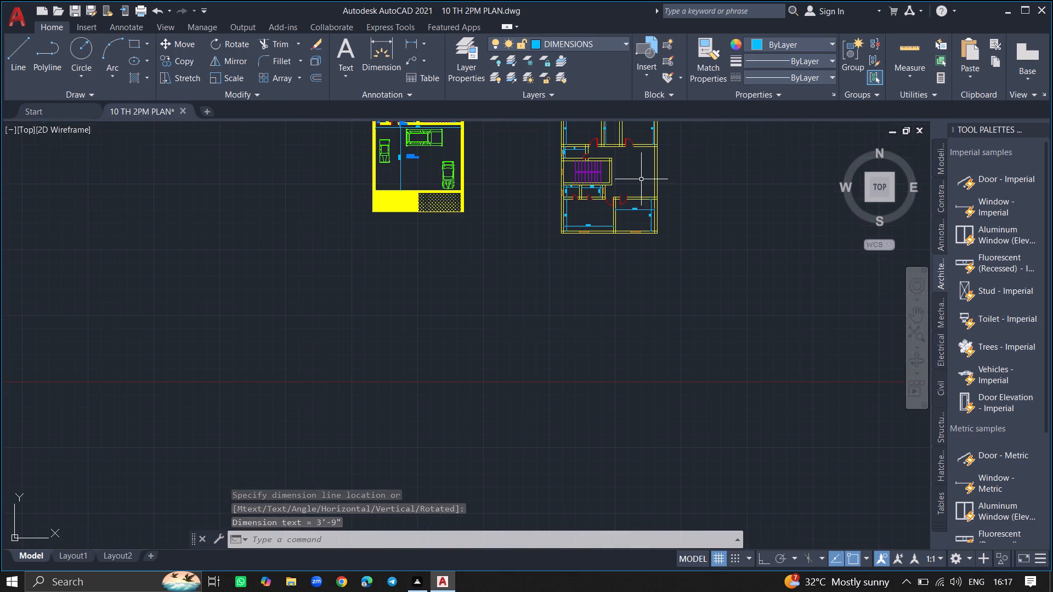
ctrl+scroll(574, 149, up, 6)
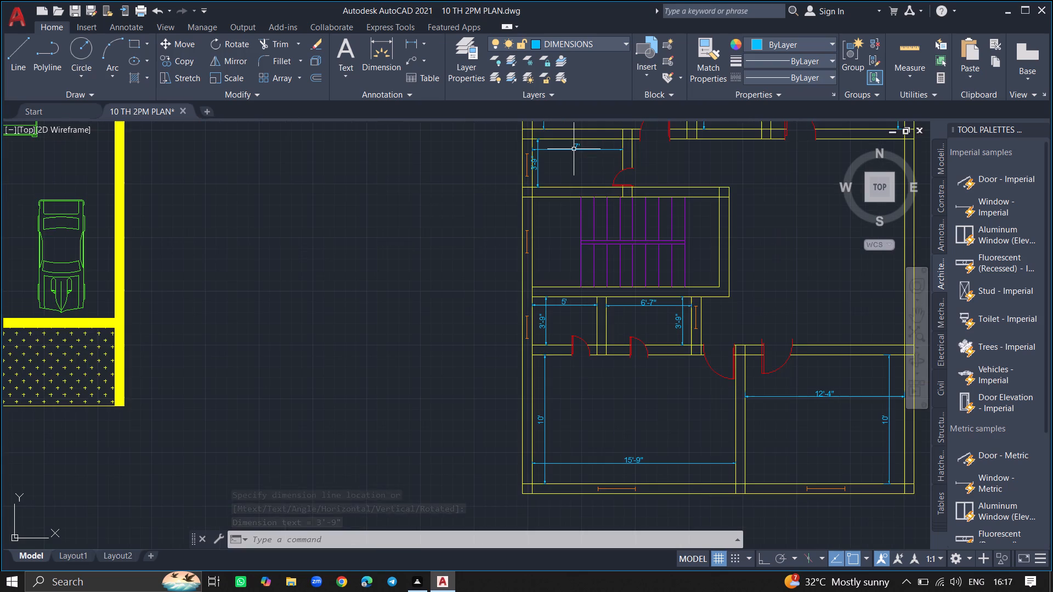
ctrl+scroll(568, 192, up, 4)
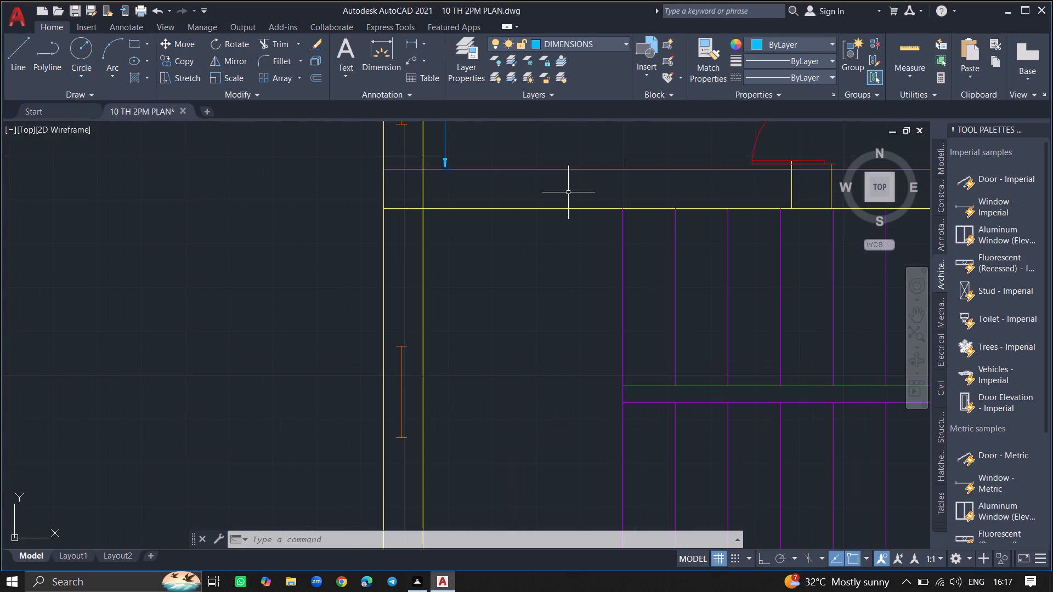
text(DIML)
click(591, 219)
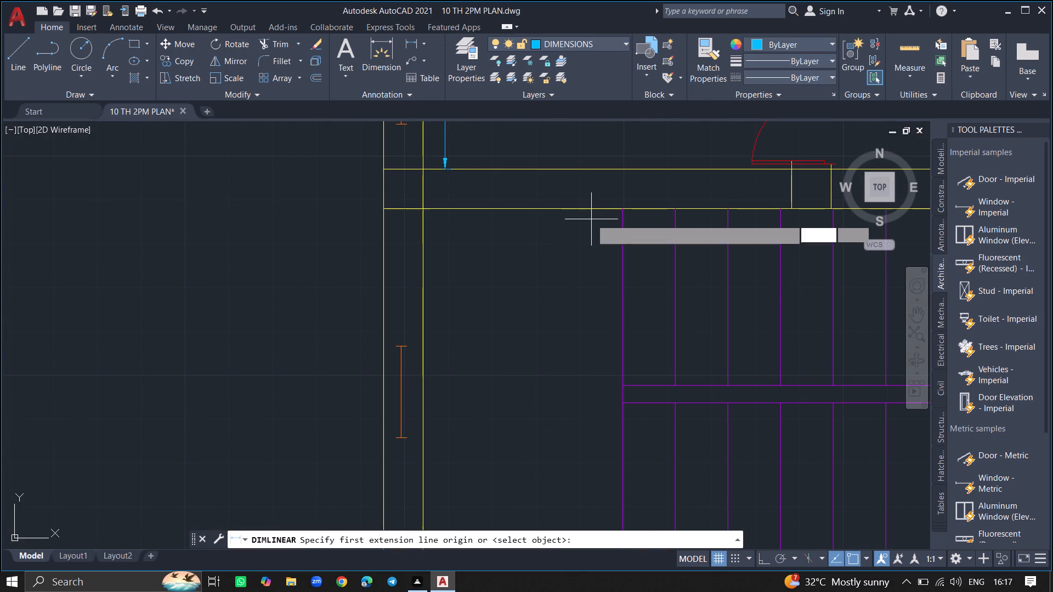
click(623, 211)
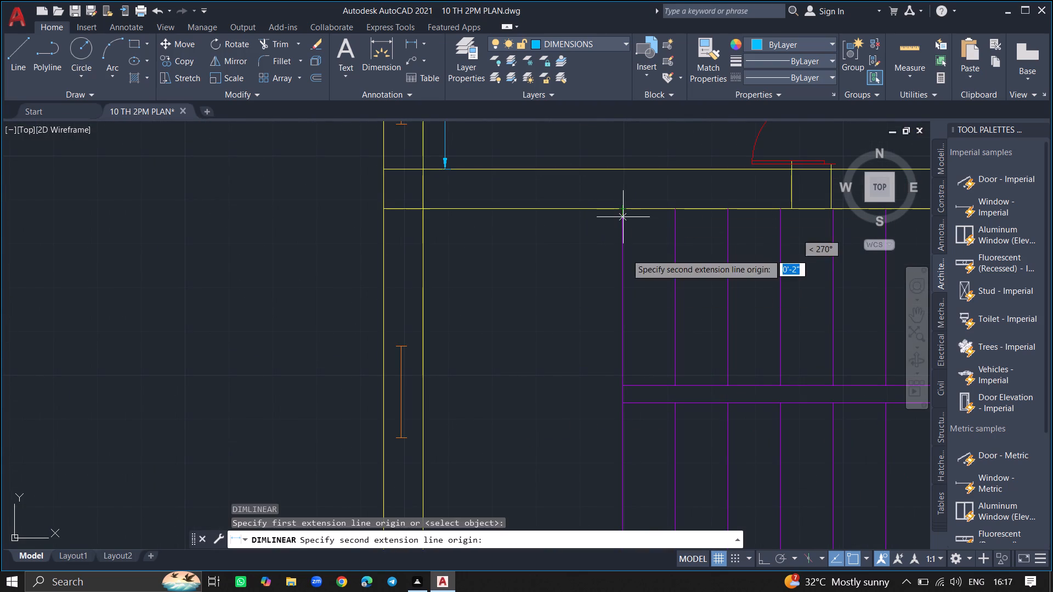
drag(625, 385, 586, 389)
click(586, 389)
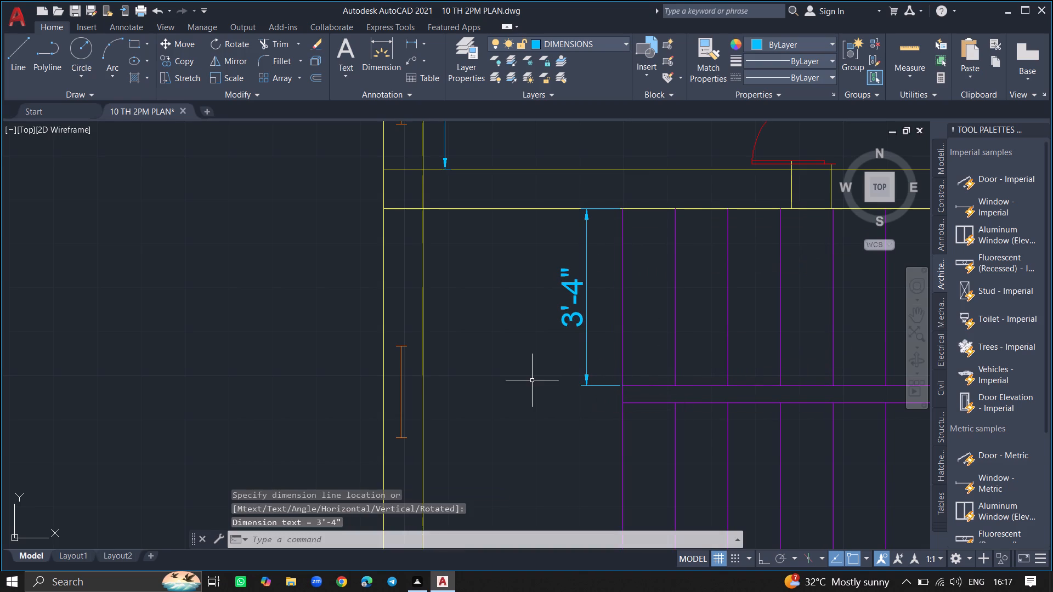
Add a horizontal linear dimension for the staircase room's inside width between its west and east walls, just south of the central stair divider.
ctrl+scroll(532, 380, down, 3)
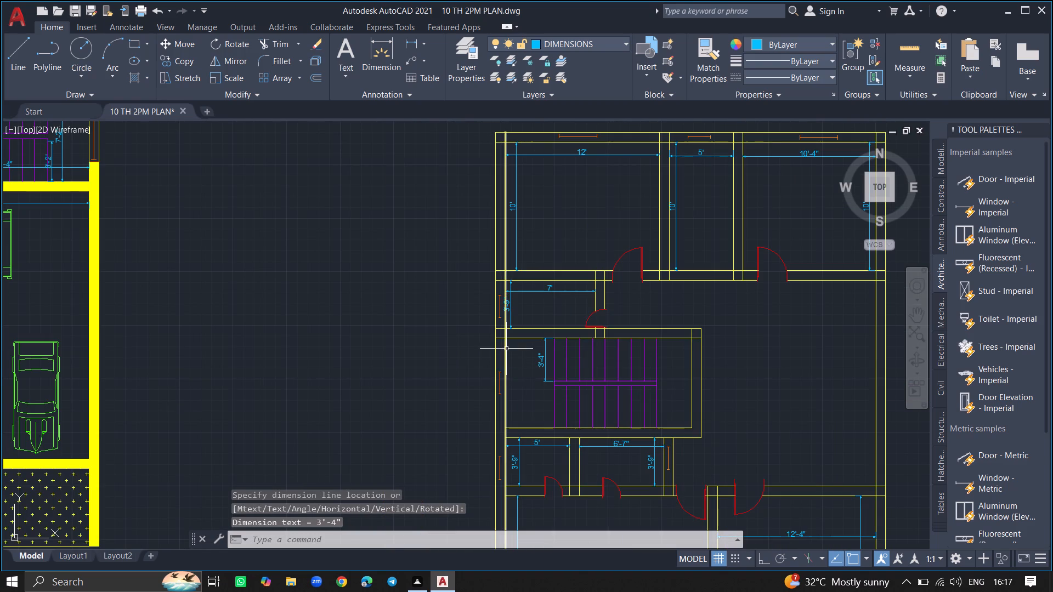
ctrl+scroll(506, 349, up, 4)
ctrl+scroll(537, 390, down, 2)
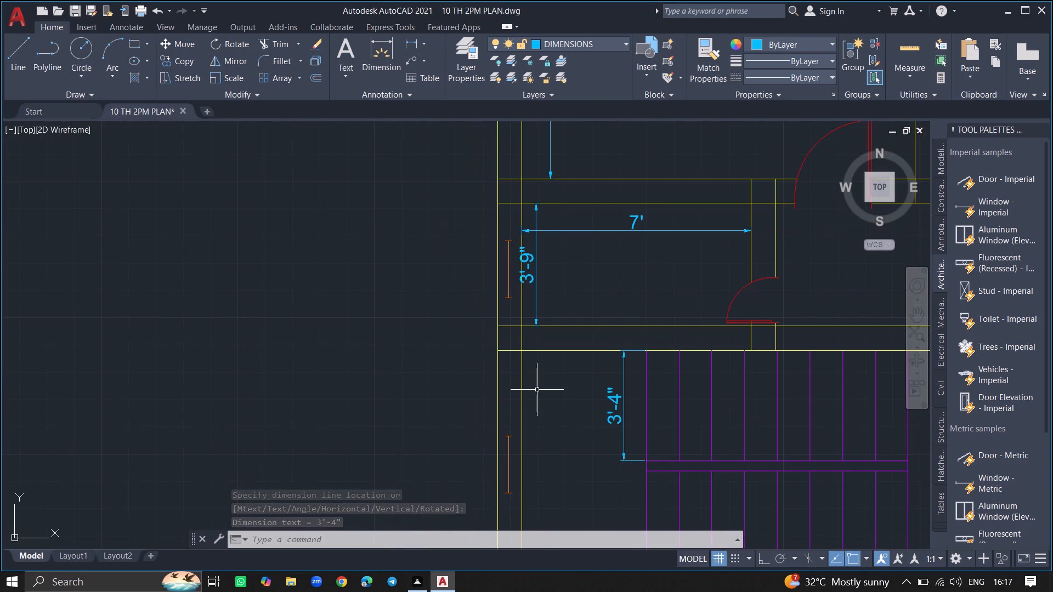
text(DIML)
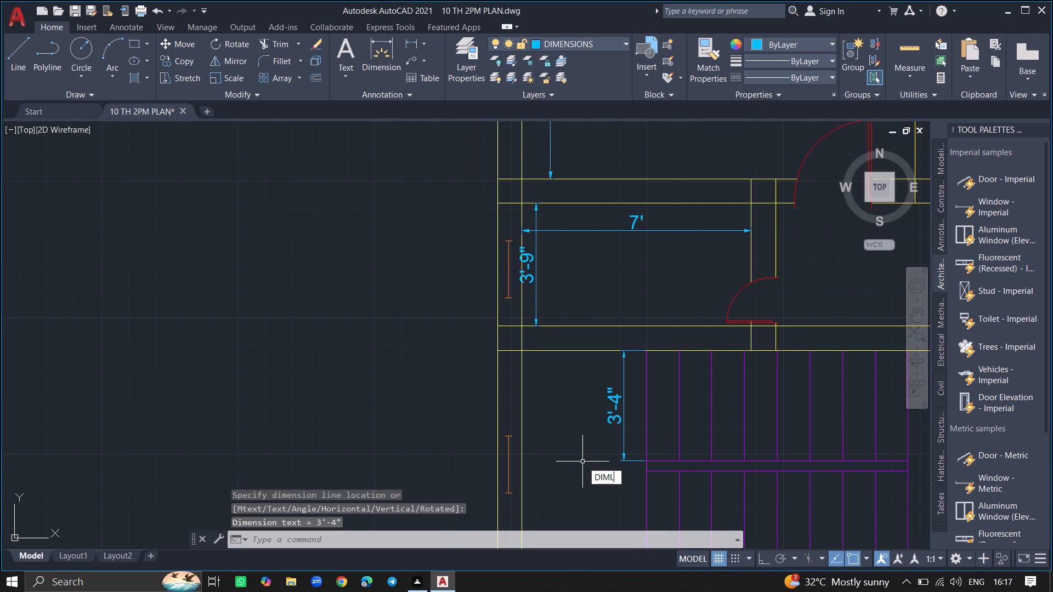
click(616, 492)
click(522, 482)
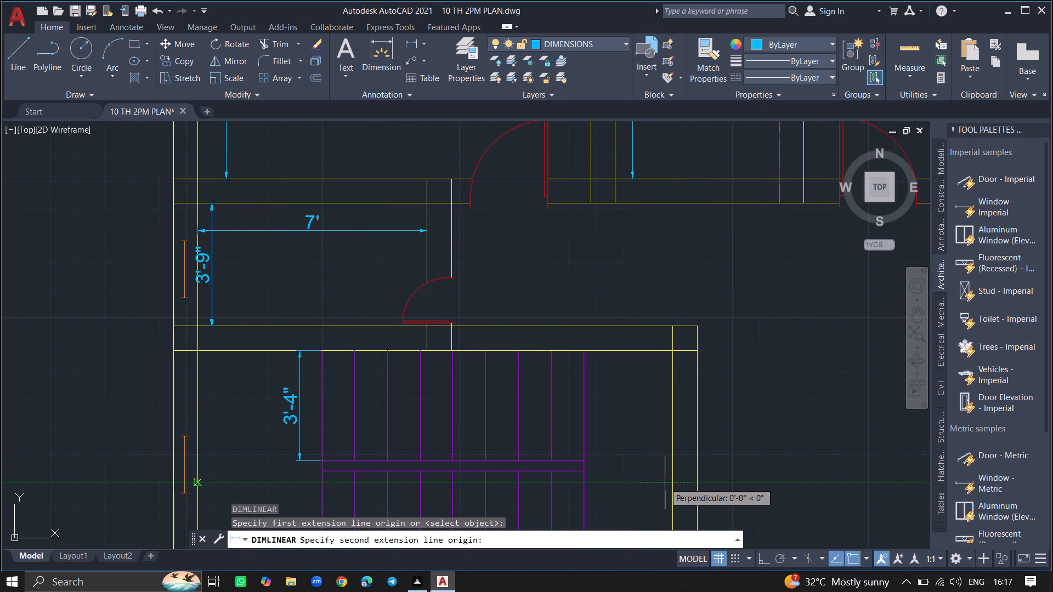
click(671, 486)
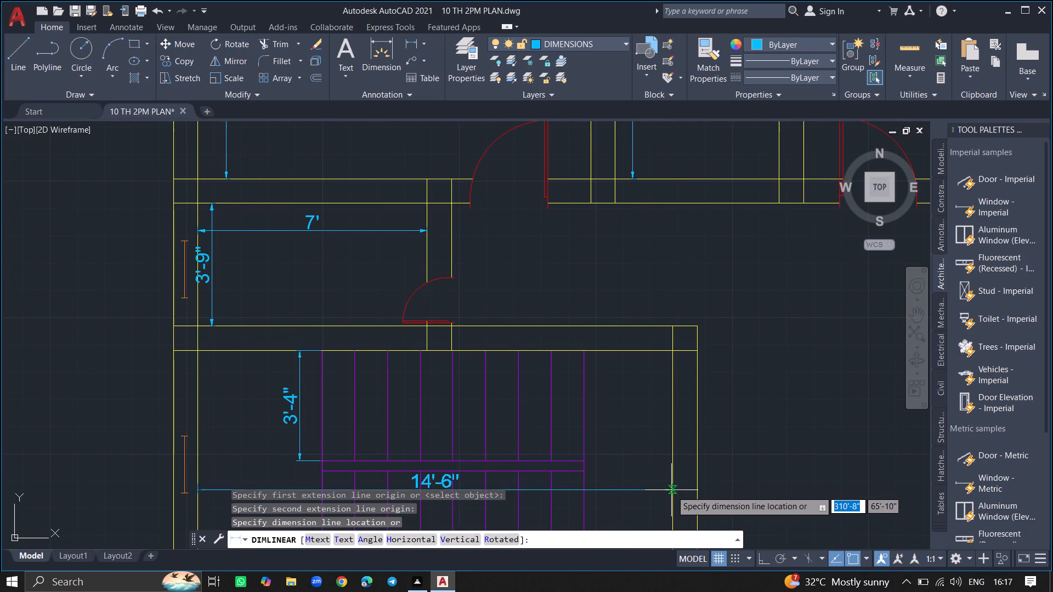
drag(671, 493, 648, 445)
Add a vertical linear dimension for the staircase room's inside north-south length, between the stair flights and its east wall.
ctrl+scroll(648, 445, down, 2)
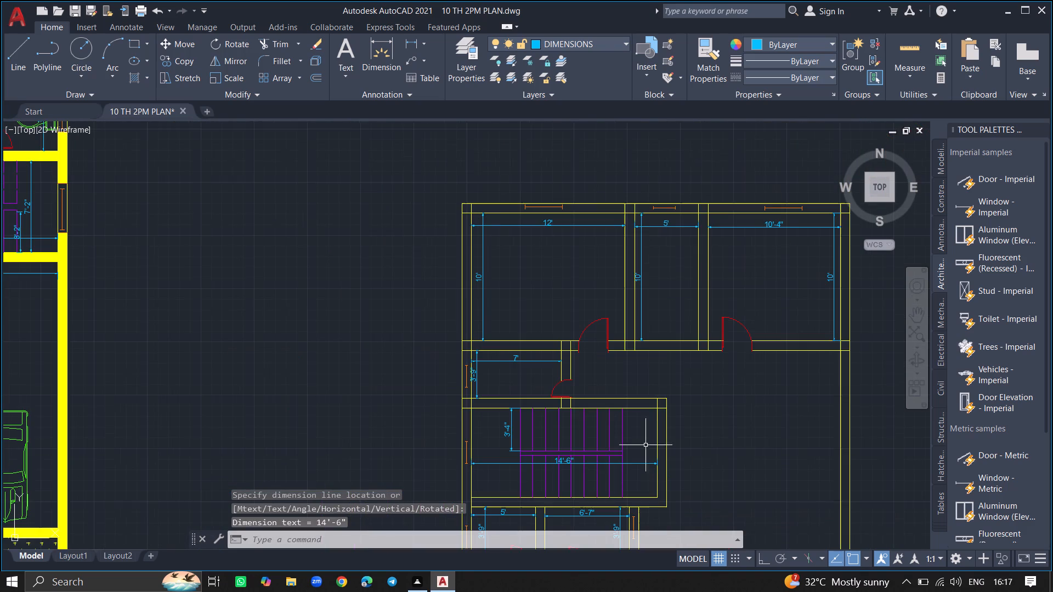
text(DIML)
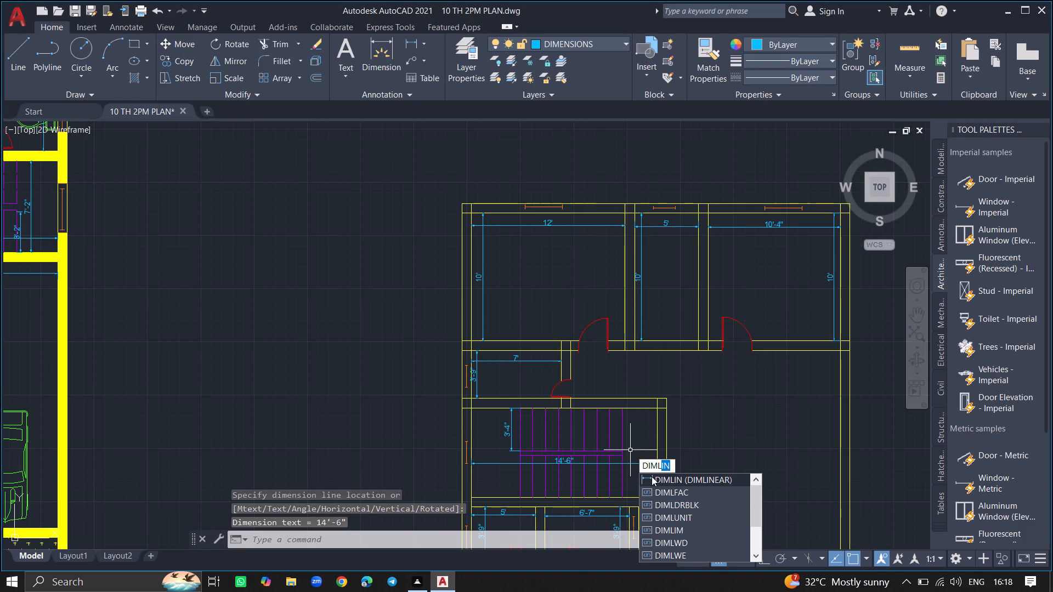
click(652, 476)
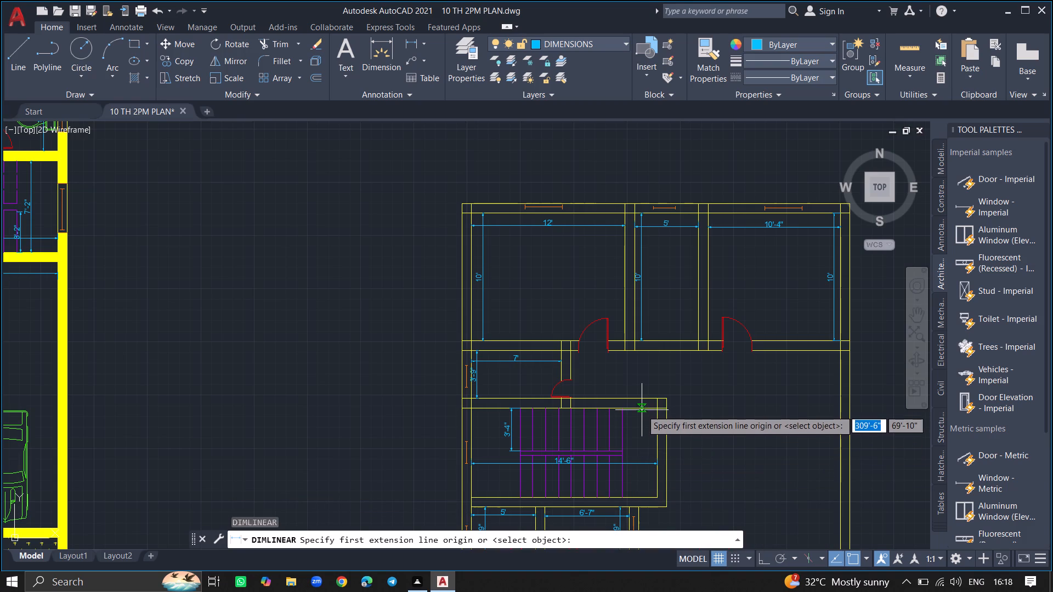
click(642, 407)
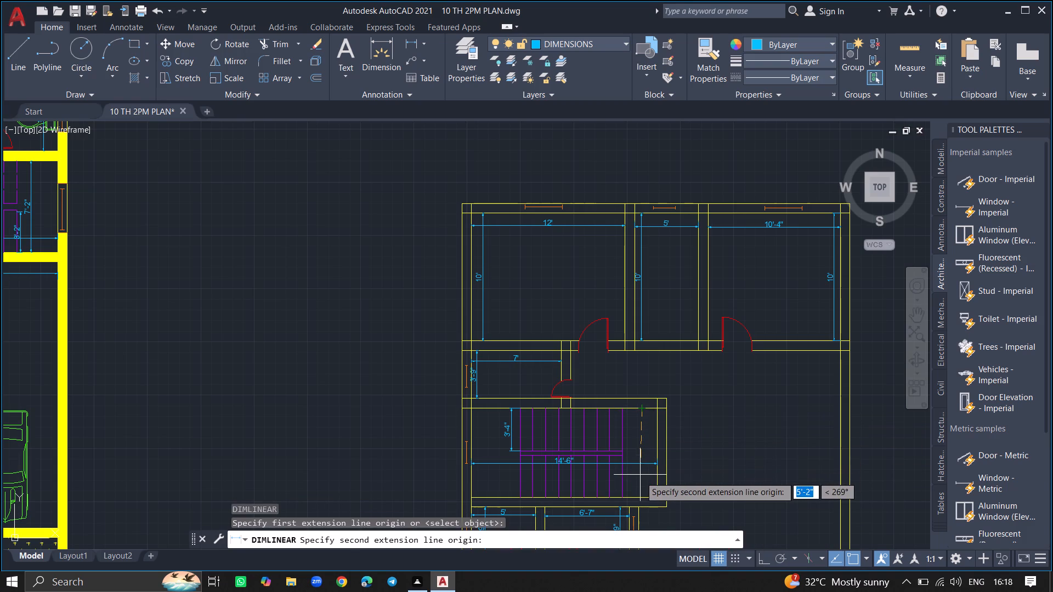
click(644, 500)
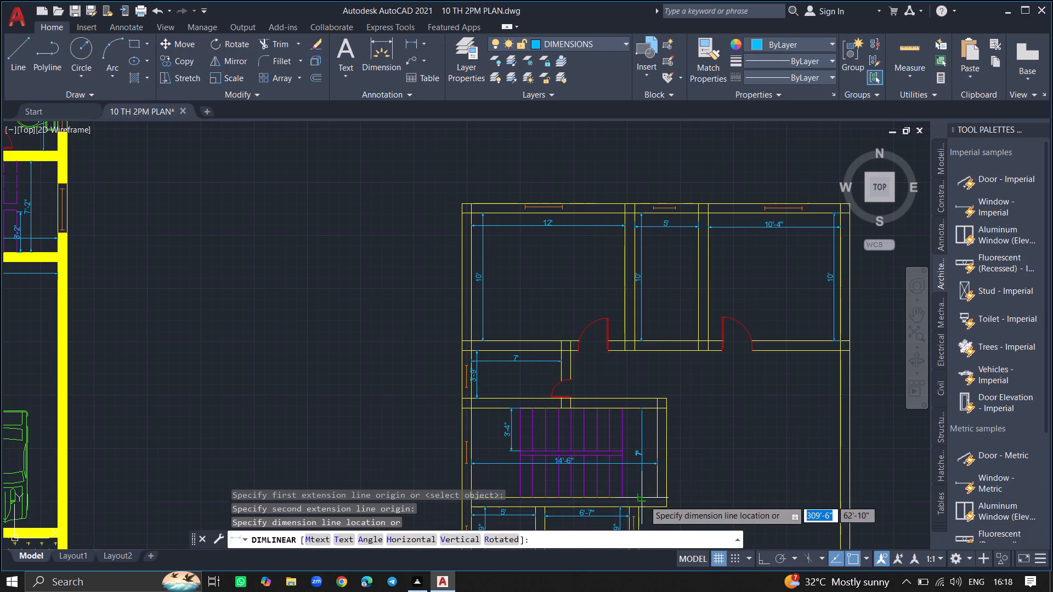
click(644, 493)
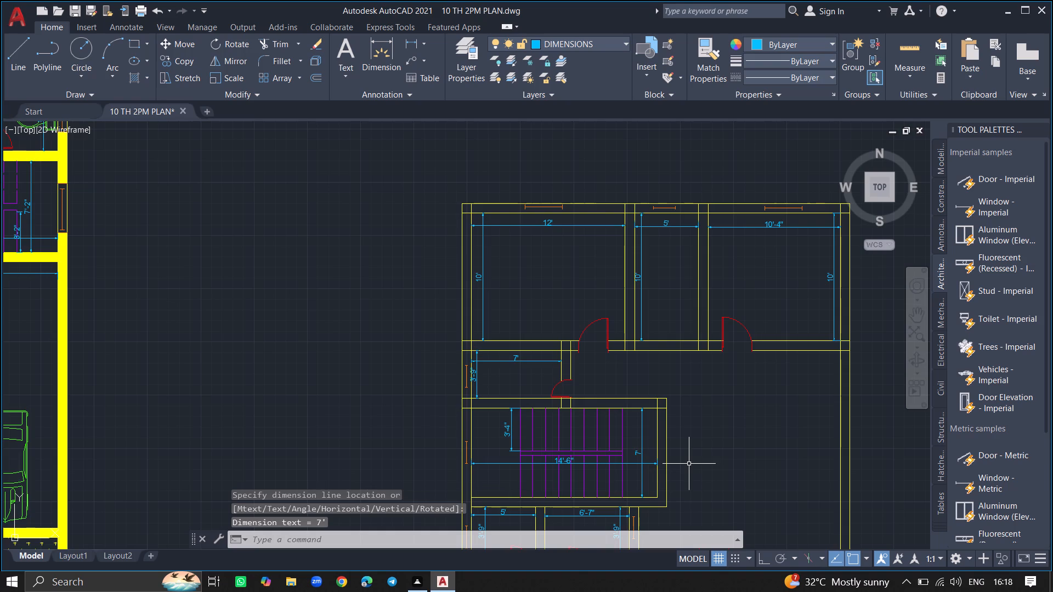
Add a vertical linear dimension for the central hall's north-south length, between the northern and southern room walls near the east side.
ctrl+scroll(689, 464, down, 2)
ctrl+scroll(689, 464, up, 2)
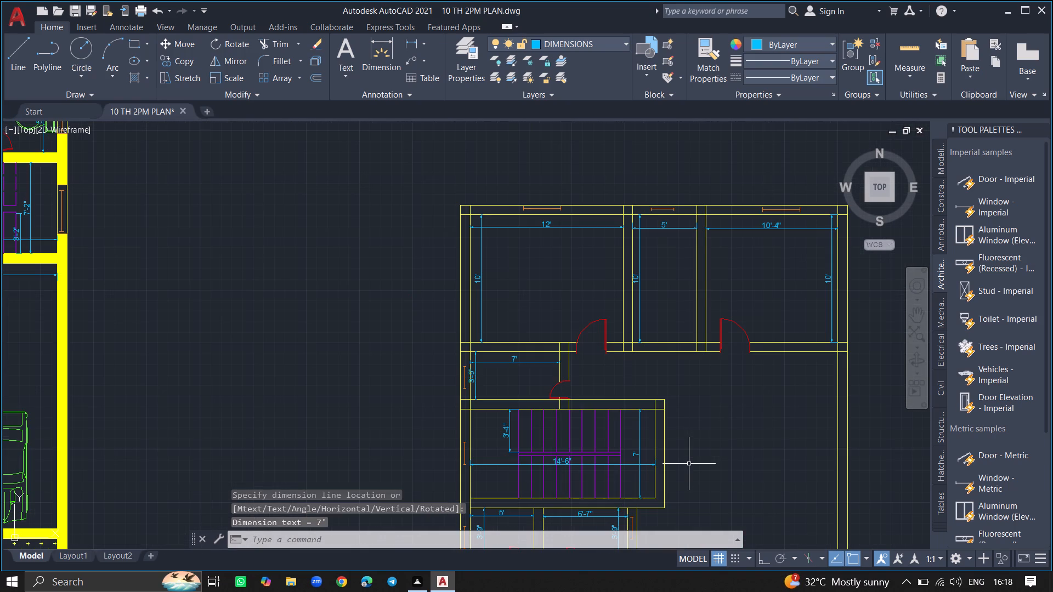
text(DIML)
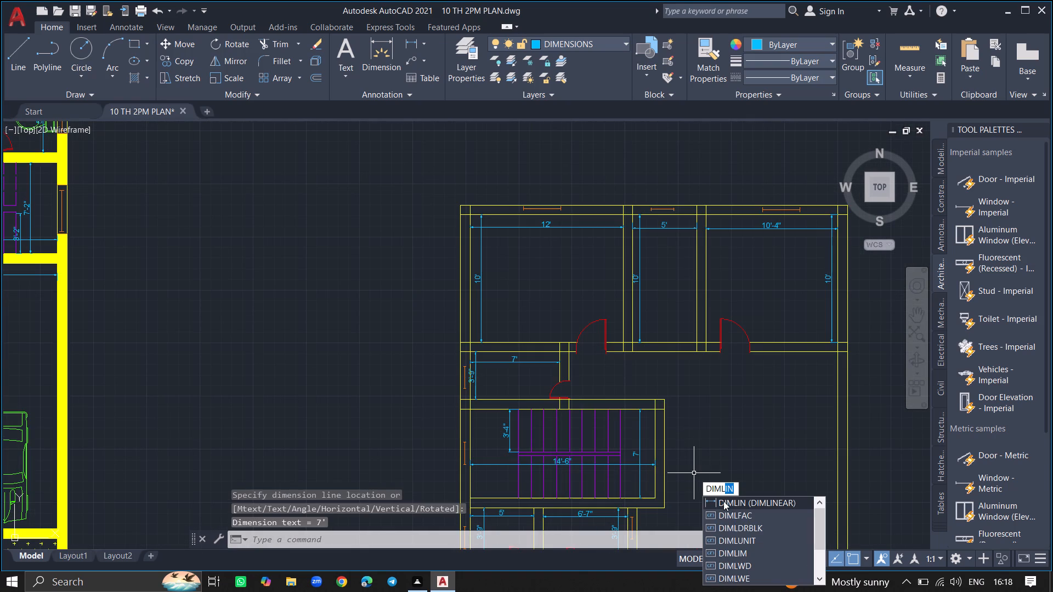
click(723, 501)
ctrl+scroll(746, 399, down, 1)
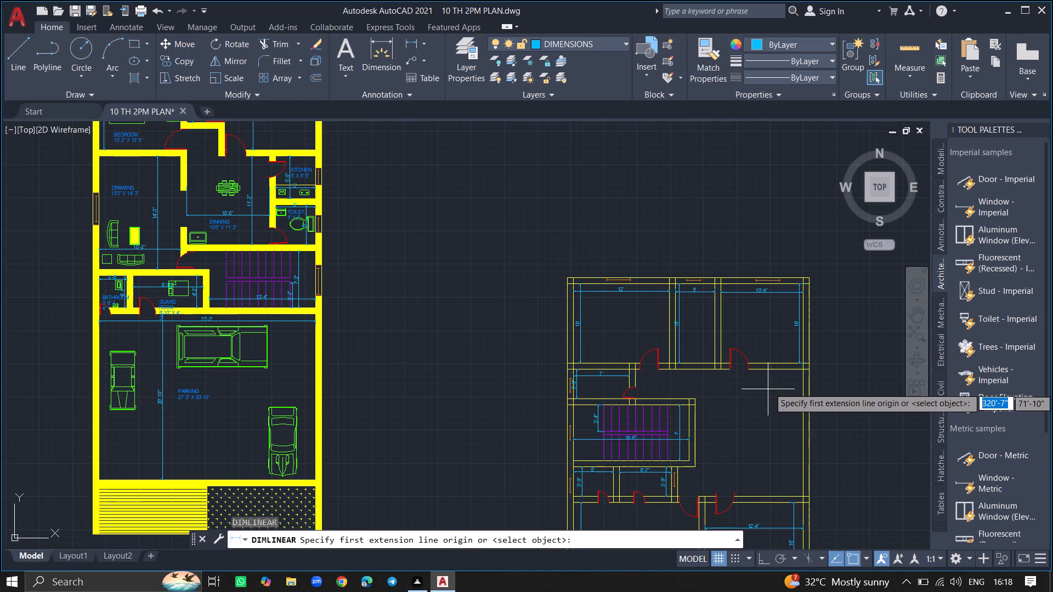
drag(773, 369, 776, 466)
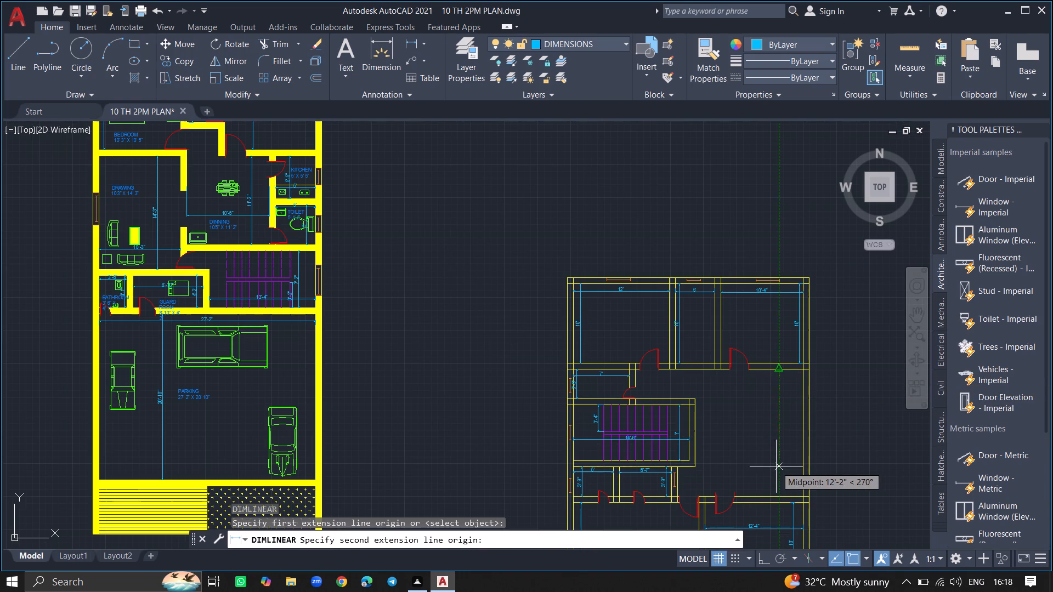
drag(778, 496, 778, 492)
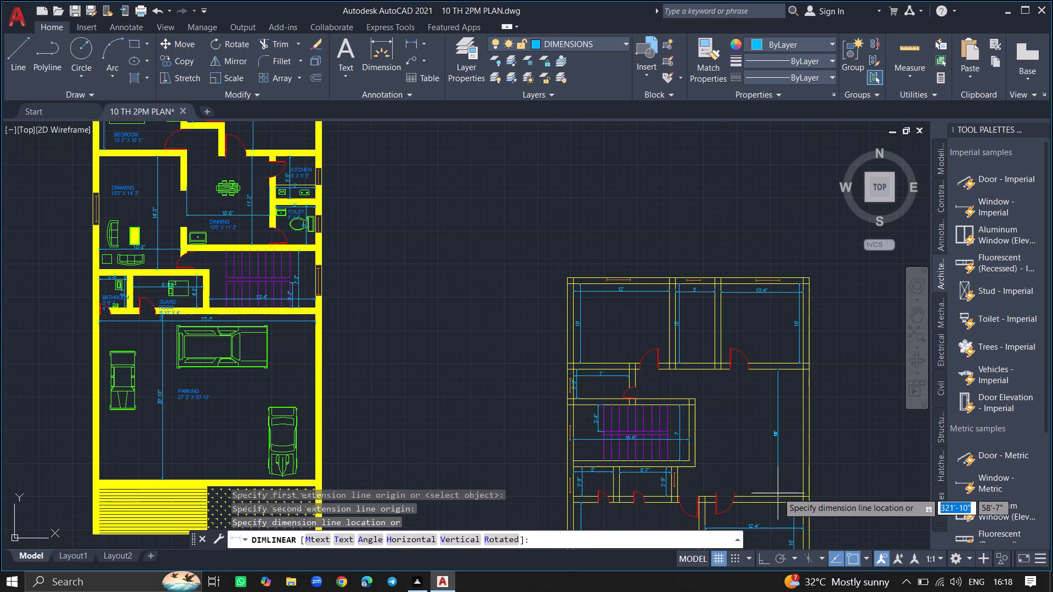
drag(778, 492, 778, 489)
click(778, 489)
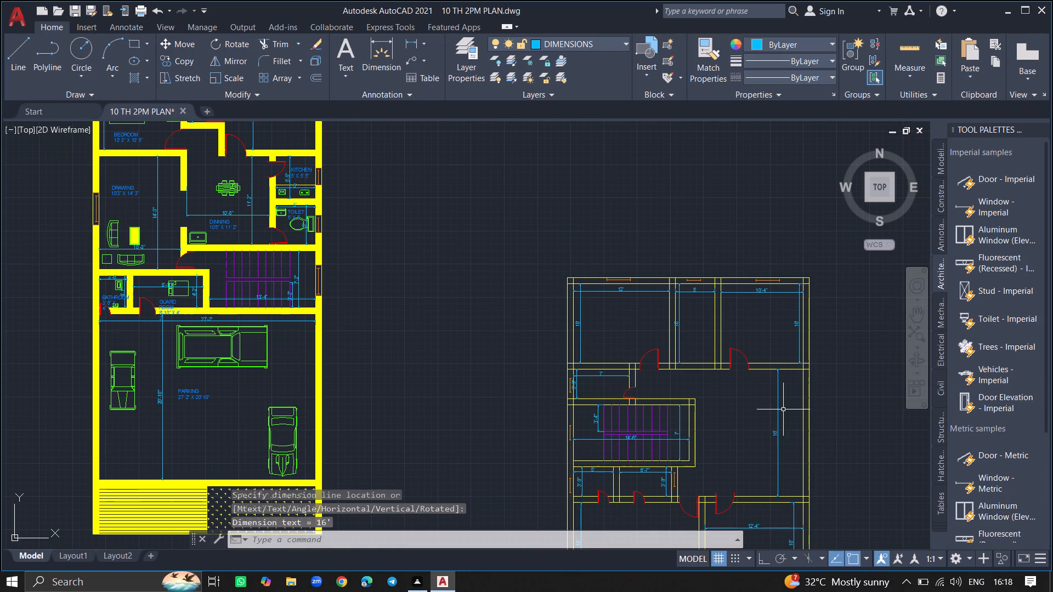
Add a horizontal linear dimension for the central hall's width, from the staircase's outer east wall face to the east exterior wall.
ctrl+scroll(783, 409, up, 6)
ctrl+scroll(783, 409, down, 2)
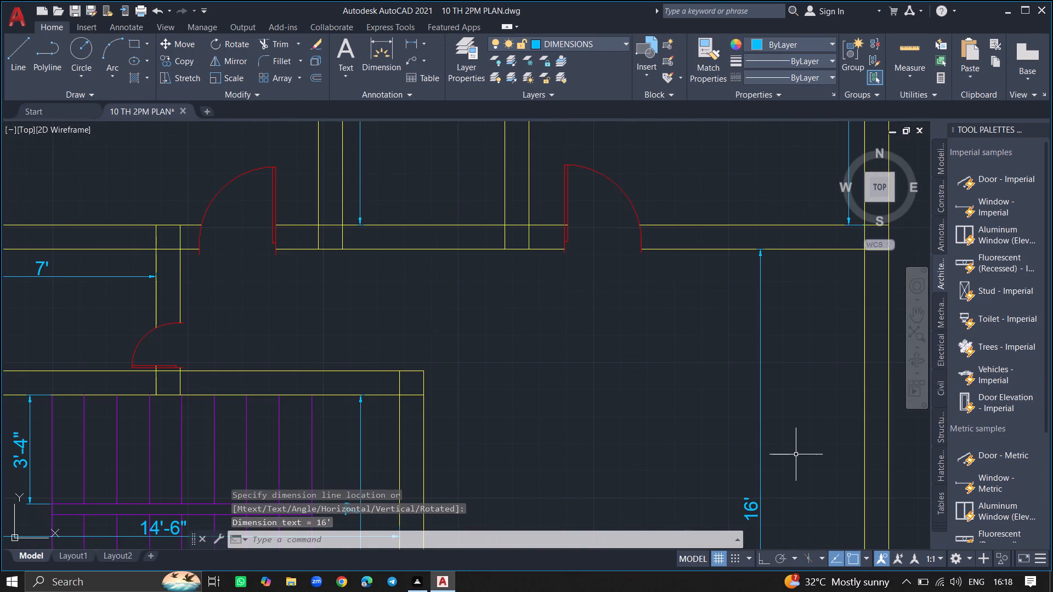
key(space)
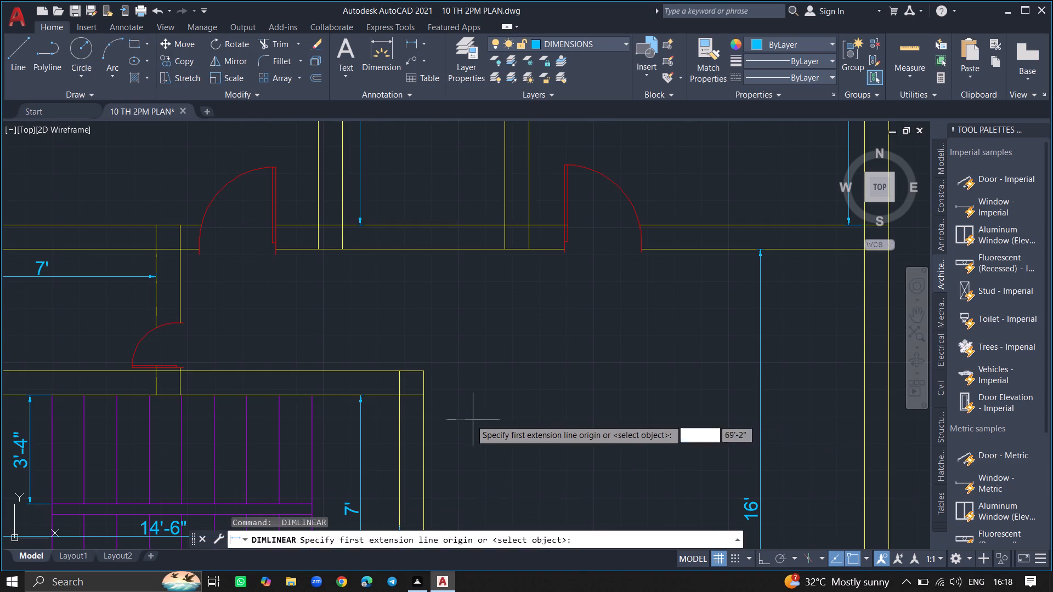
click(426, 432)
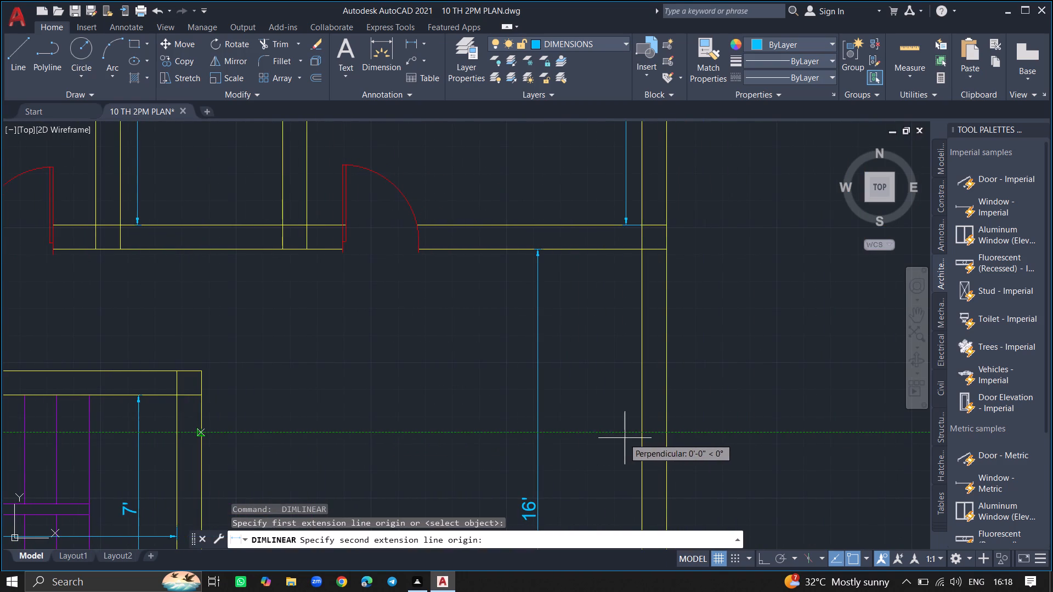
click(639, 431)
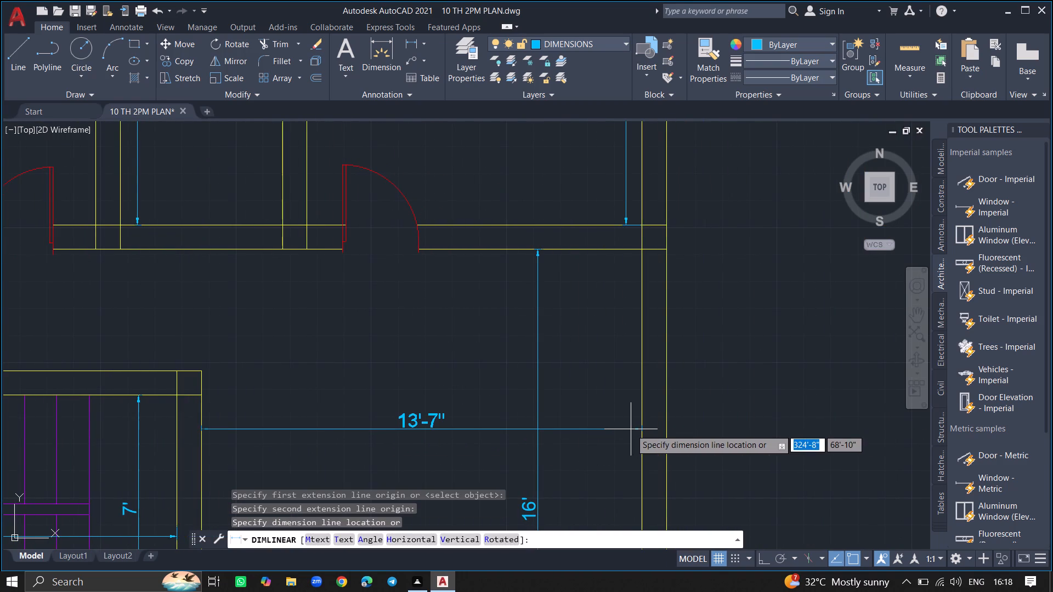
click(631, 429)
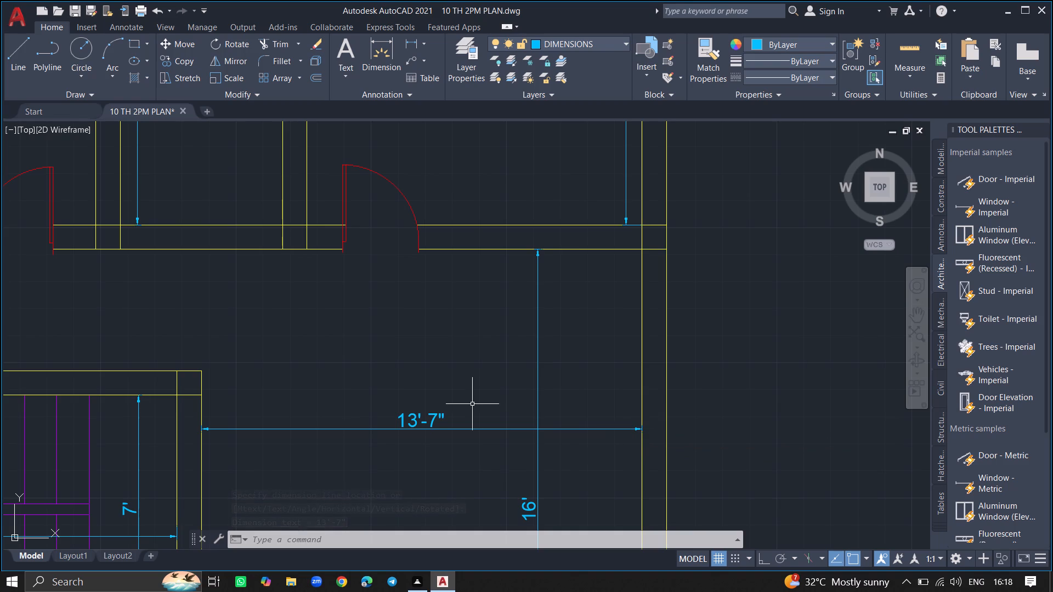
Make the TEXT layer current.
double_click(474, 70)
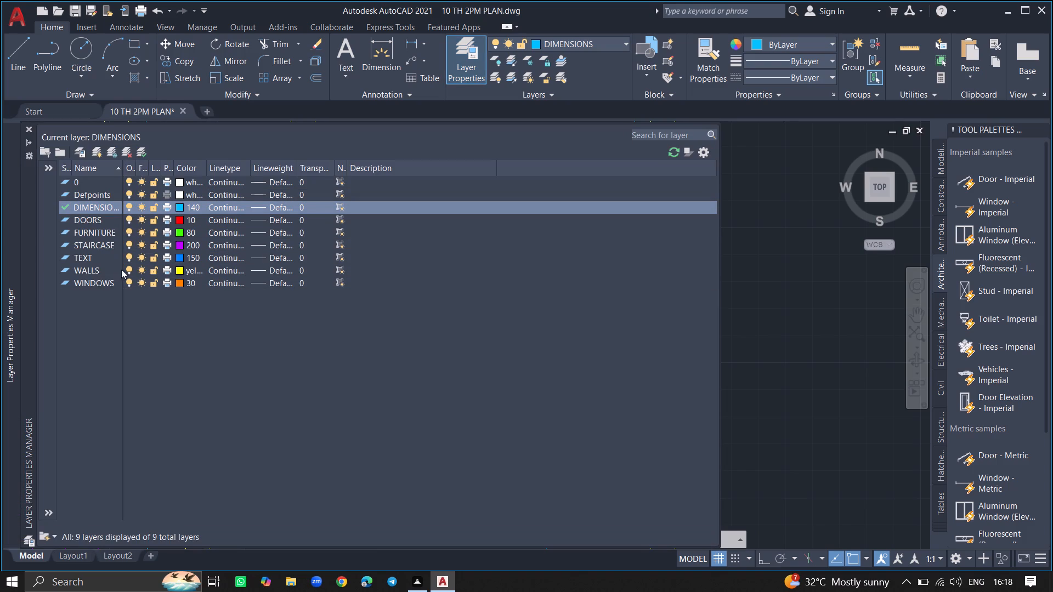
double_click(88, 259)
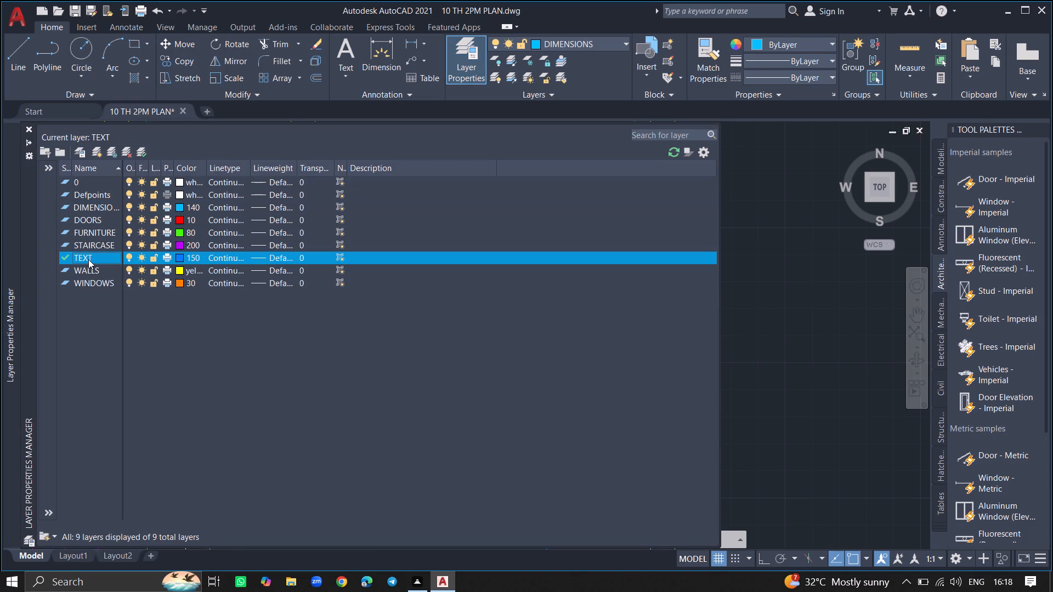
click(29, 128)
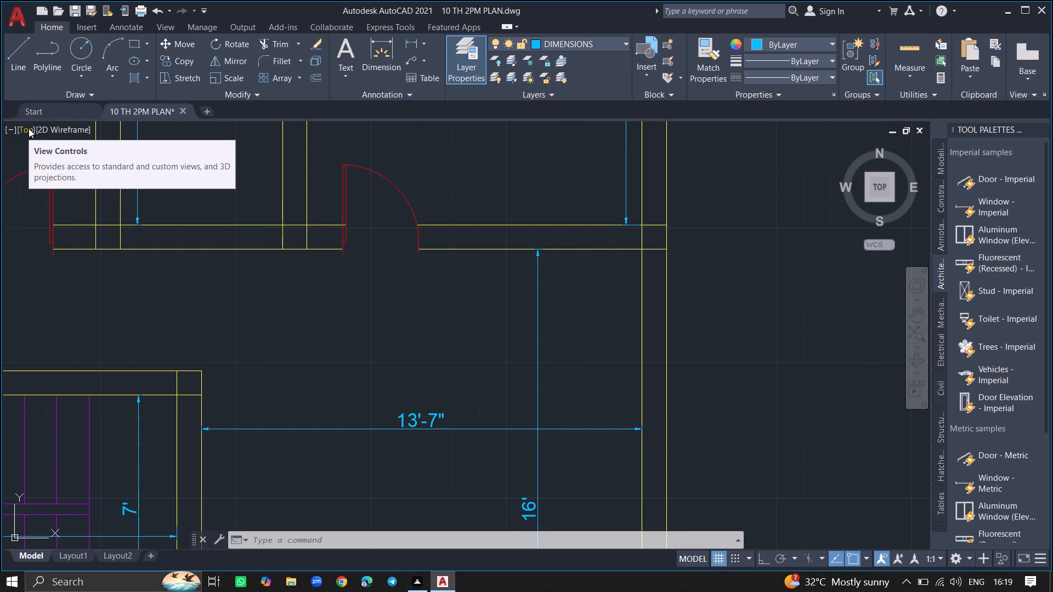
Add a multiline text label in the northwest room reading "BEDROOM -1" with "12' 0" X 10' 0"" on the second line.
ctrl+scroll(29, 128, down, 3)
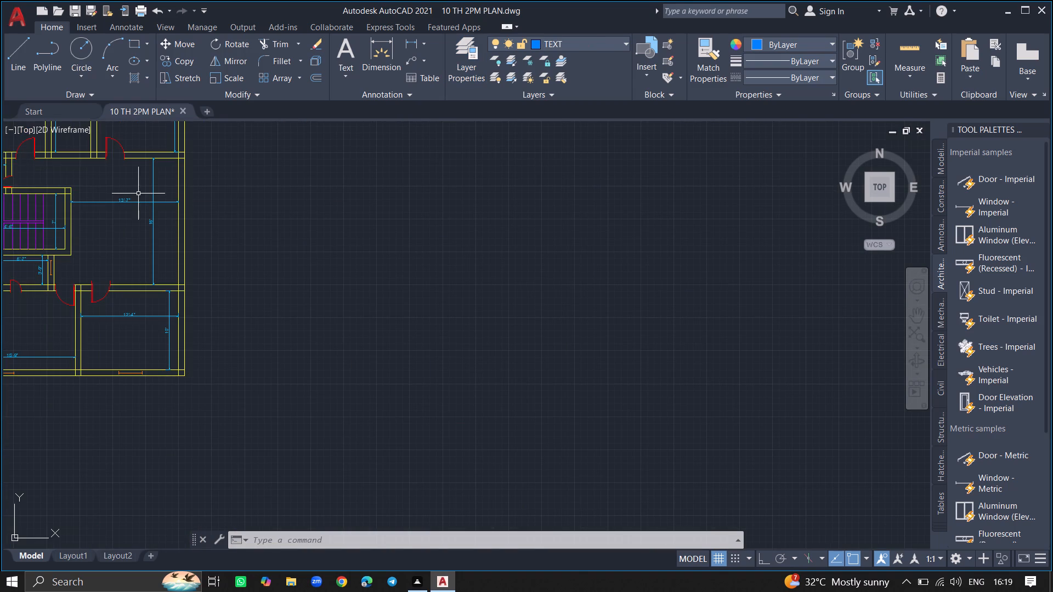
ctrl+scroll(138, 193, down, 4)
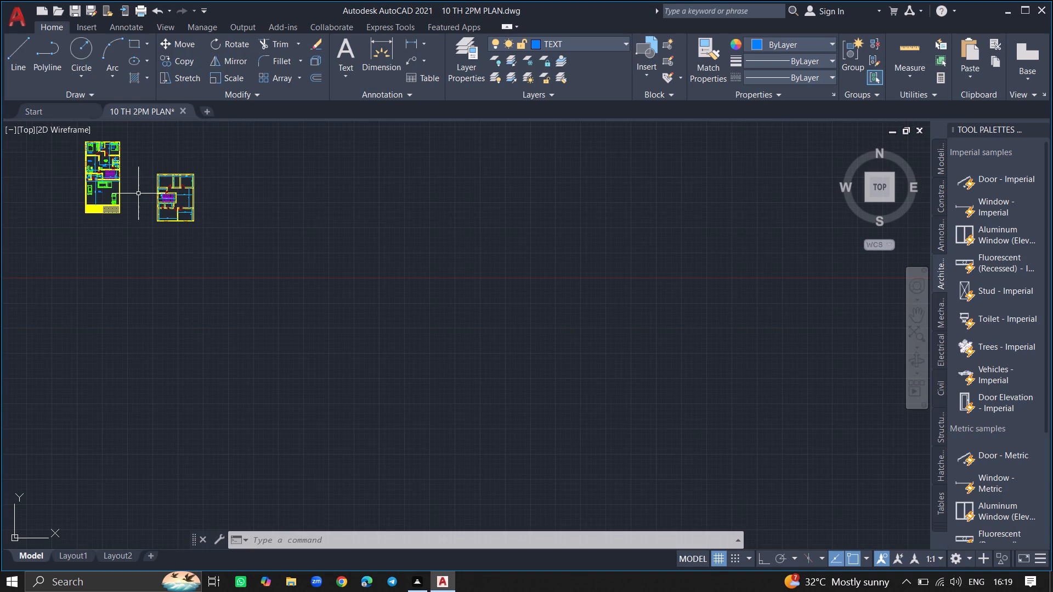
ctrl+scroll(160, 179, up, 4)
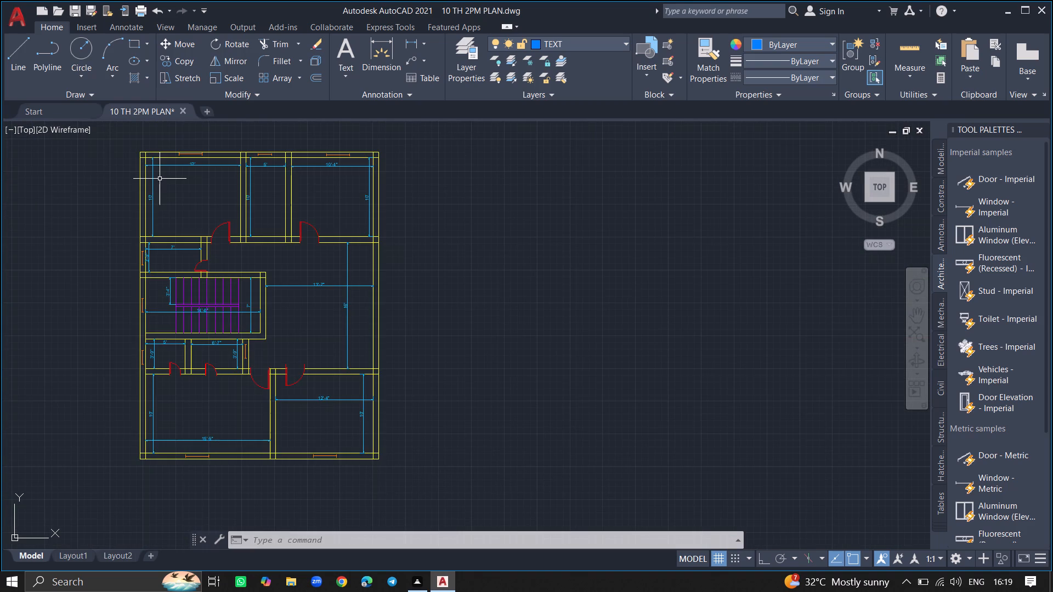
ctrl+scroll(160, 179, up, 2)
text(MTEXT)
key(Return)
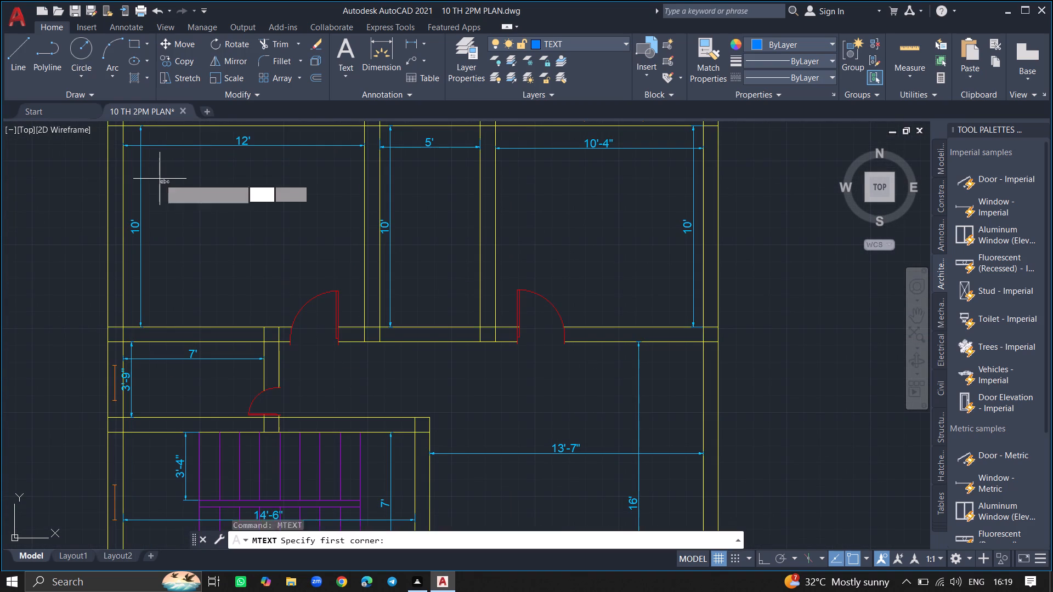
click(189, 190)
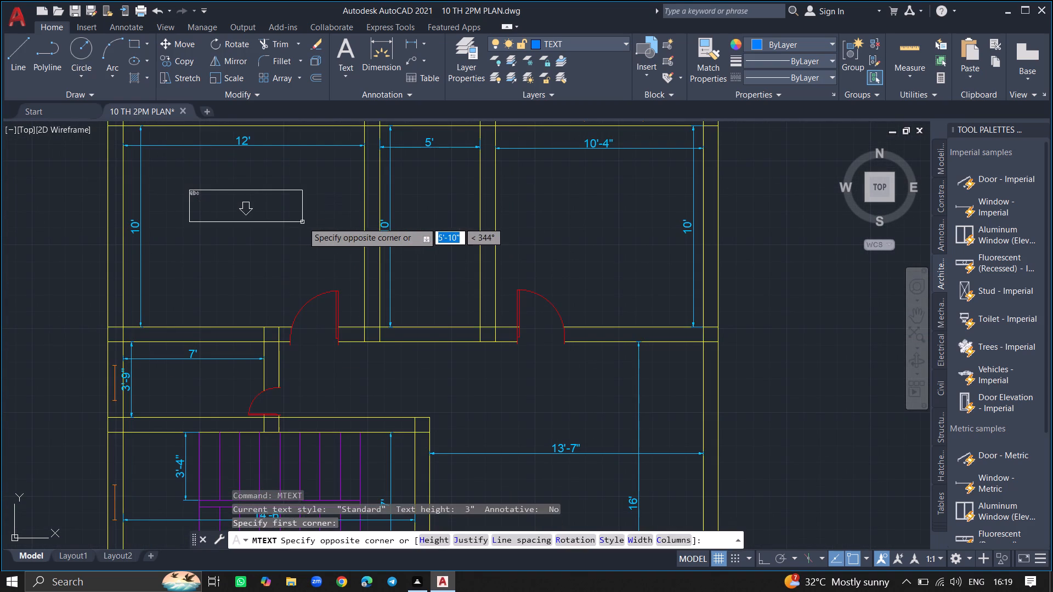
click(319, 219)
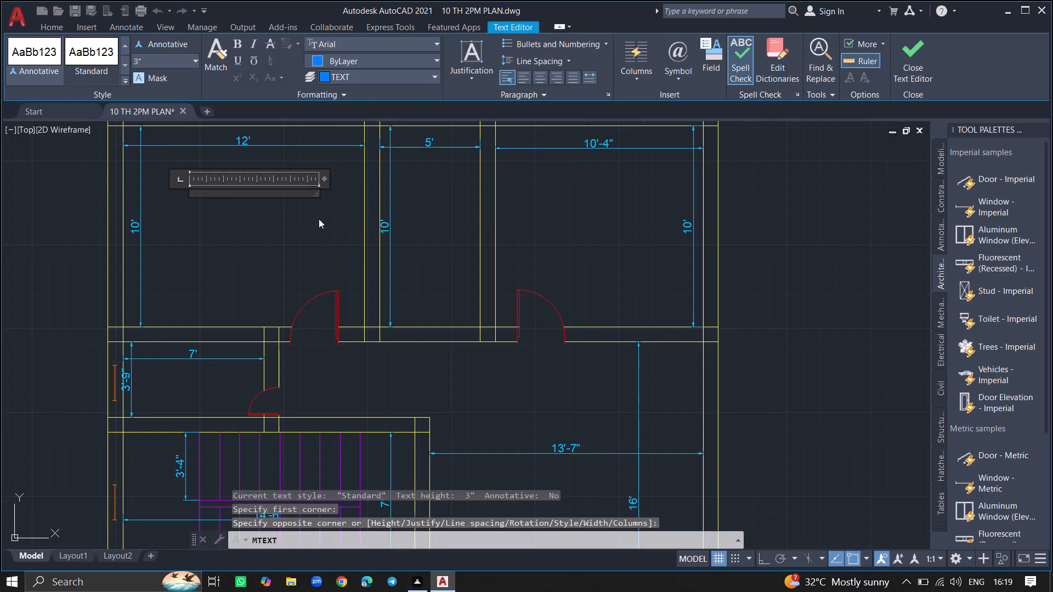
text(BEDROOM -1)
key(space)
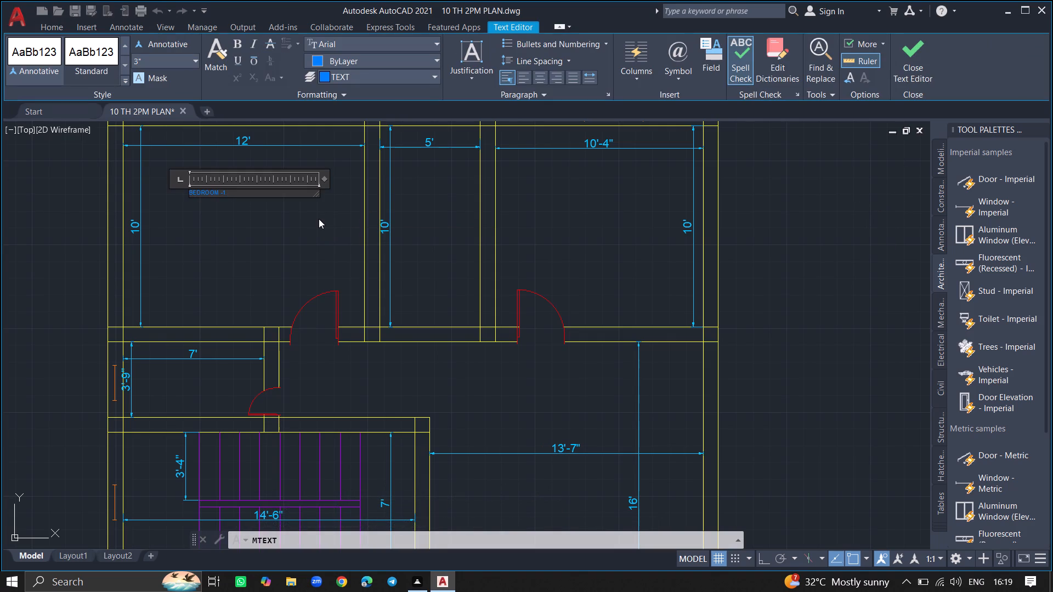
key(Return)
text(12')
key(space)
text(0" X 1)
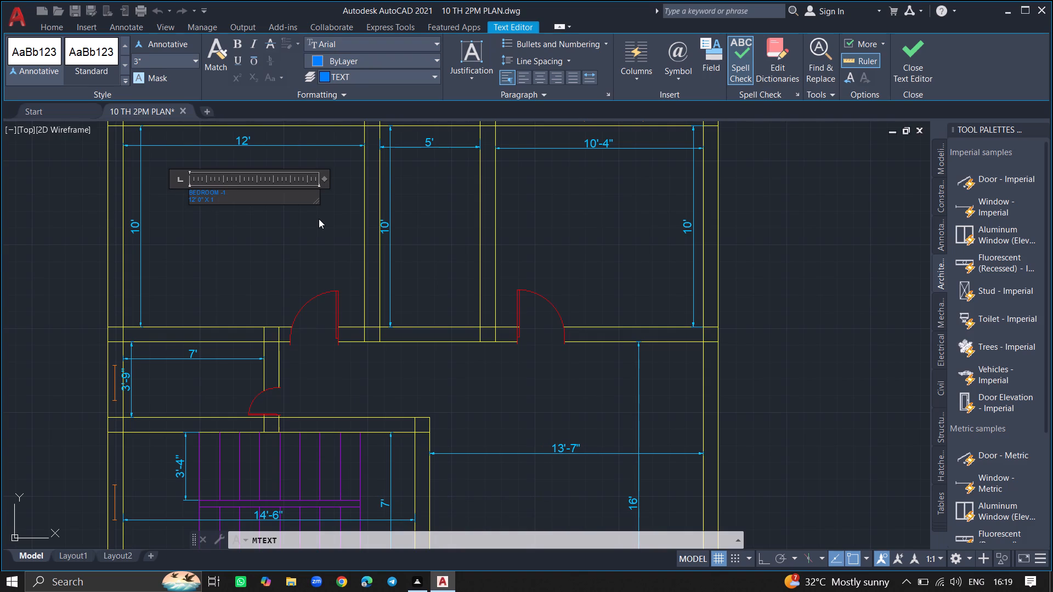
text(0' 0")
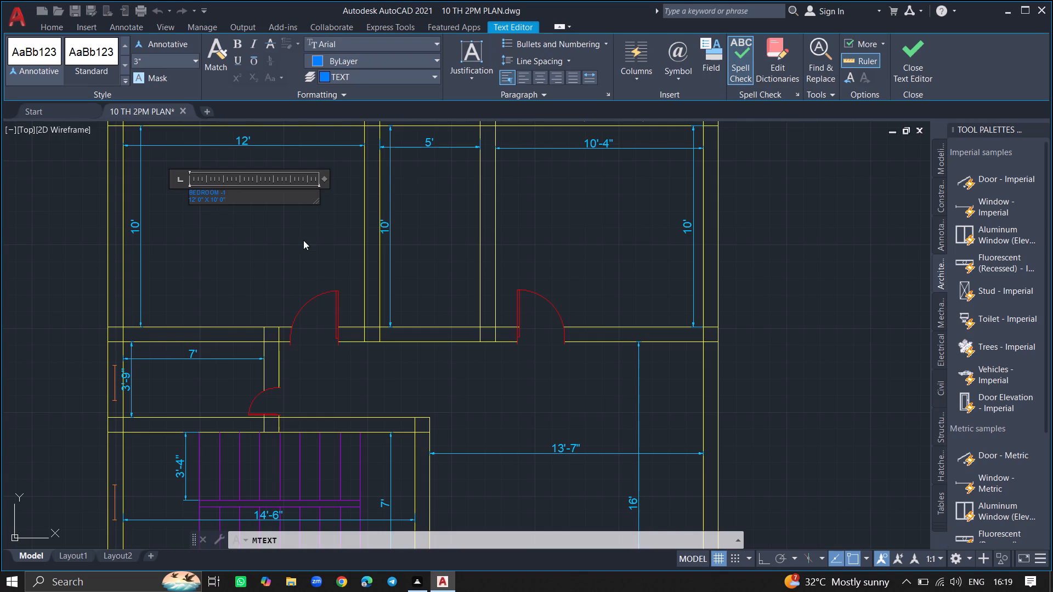
click(303, 240)
Add a multiline text label in the narrow north middle room reading "TOILET" with "5' 0" X 10' 0"" on the second line.
ctrl+scroll(421, 225, up, 2)
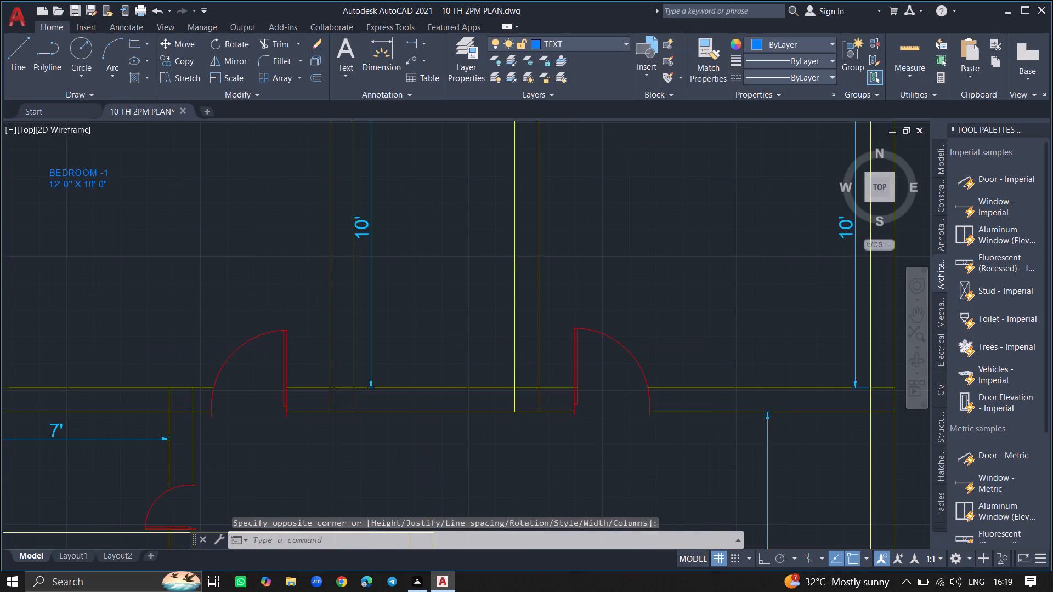
key(space)
ctrl+scroll(421, 225, down, 2)
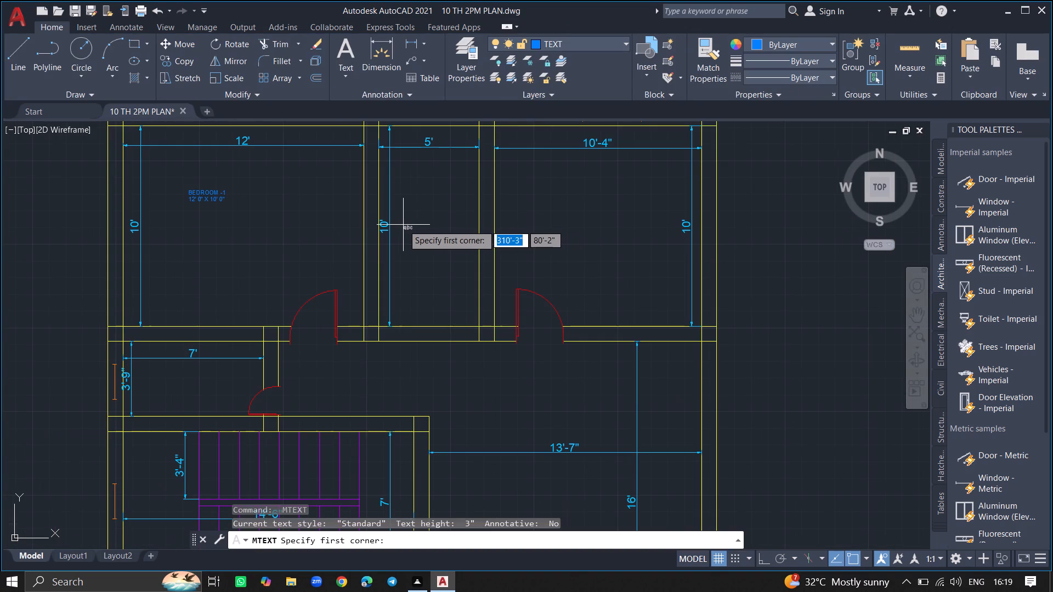
drag(401, 225, 469, 240)
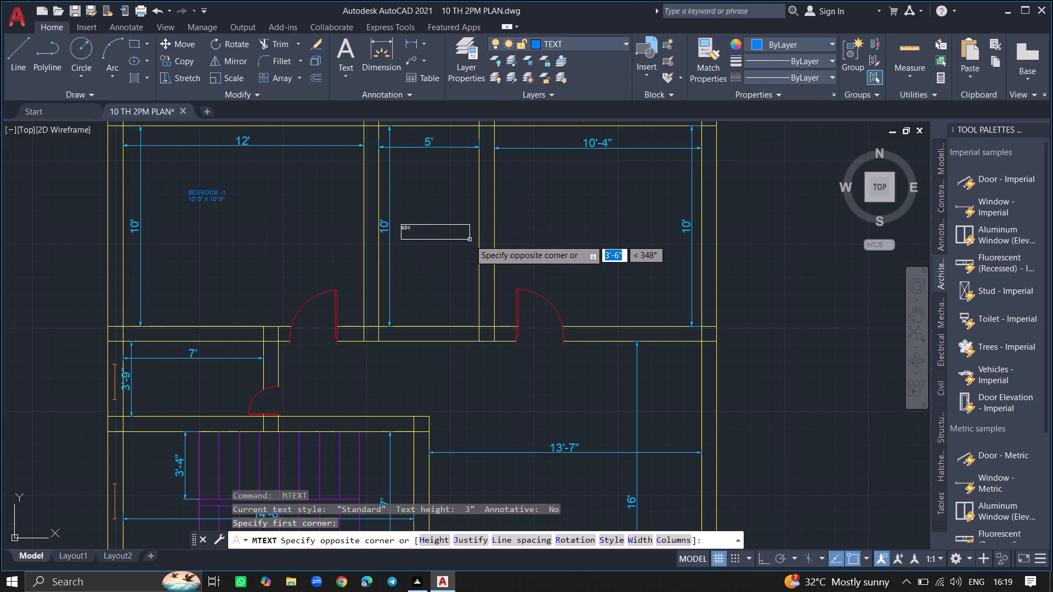
drag(469, 240, 470, 240)
click(470, 240)
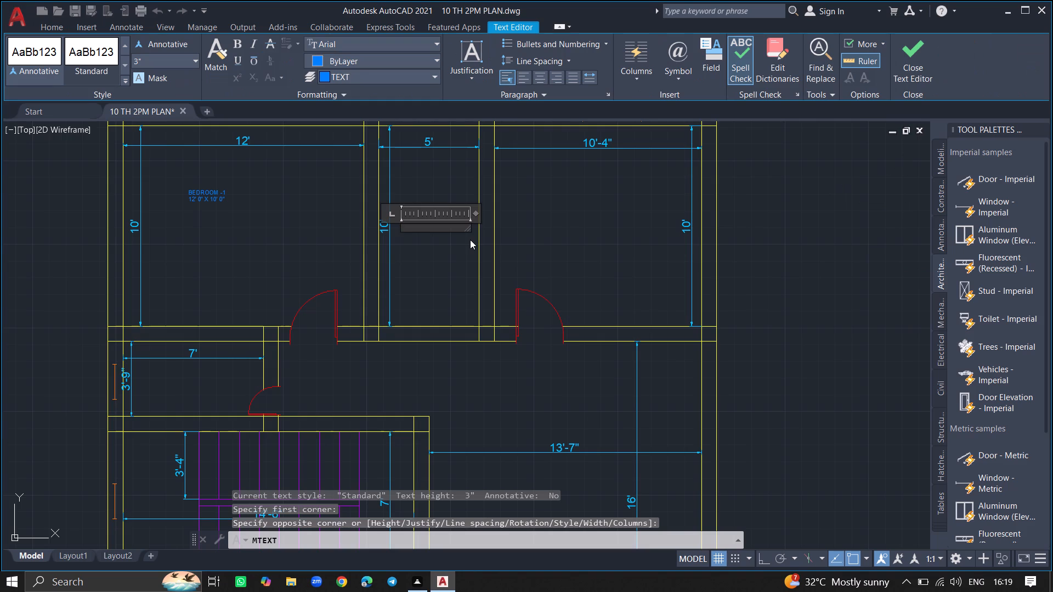
text(TOILET)
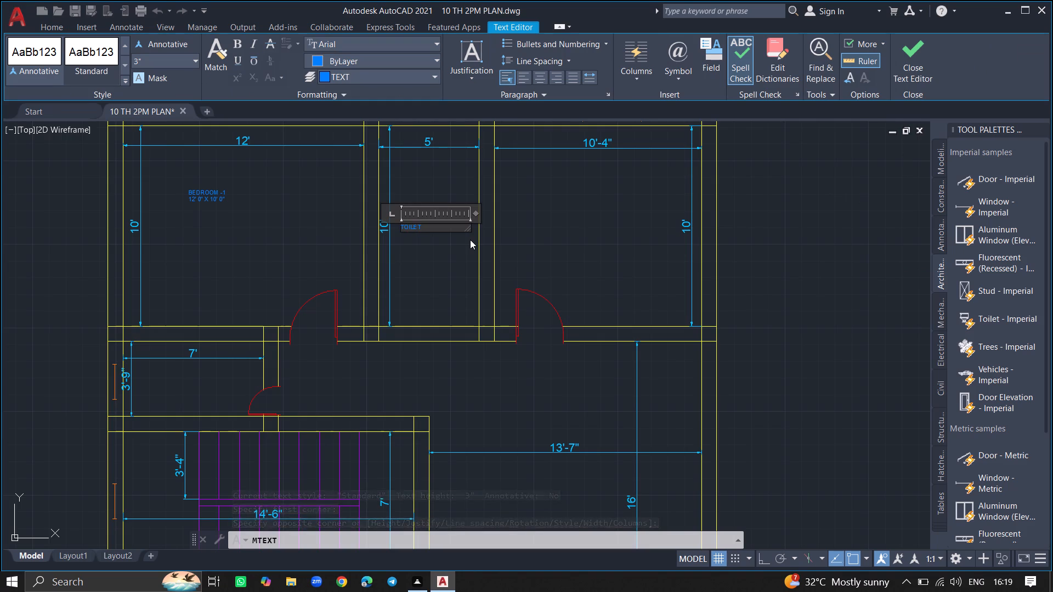
key(Return)
ctrl+scroll(470, 240, up, 3)
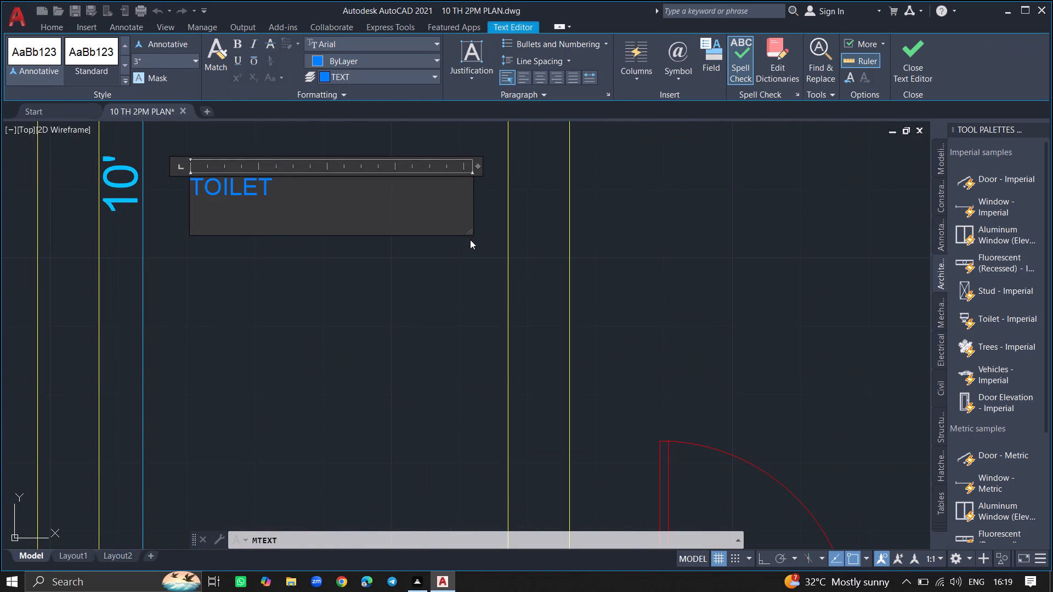
ctrl+scroll(470, 240, down, 4)
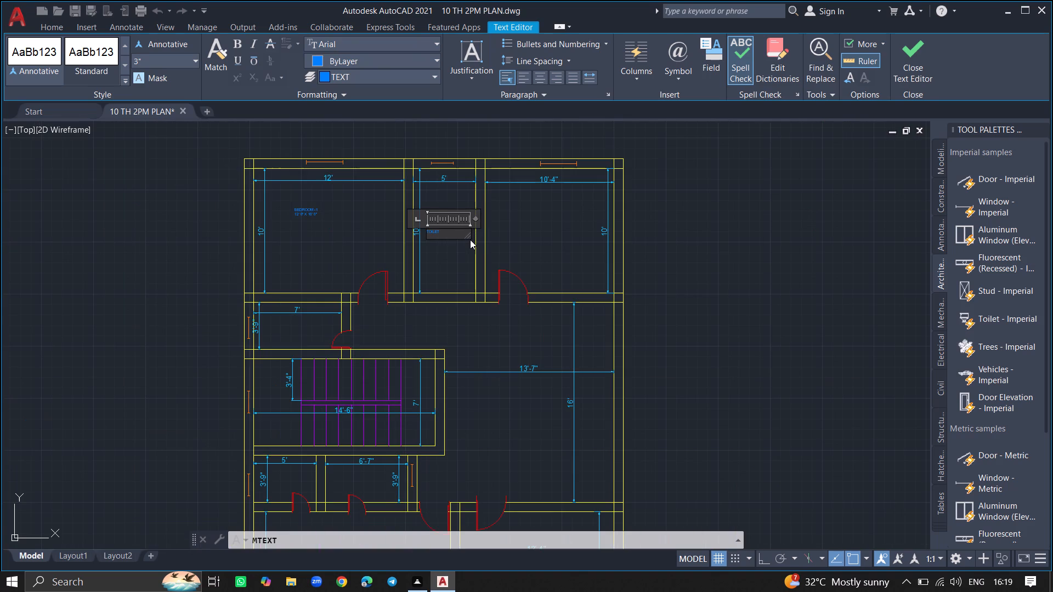
text(5')
key(space)
text(0" X)
key(space)
ctrl+scroll(470, 240, up, 2)
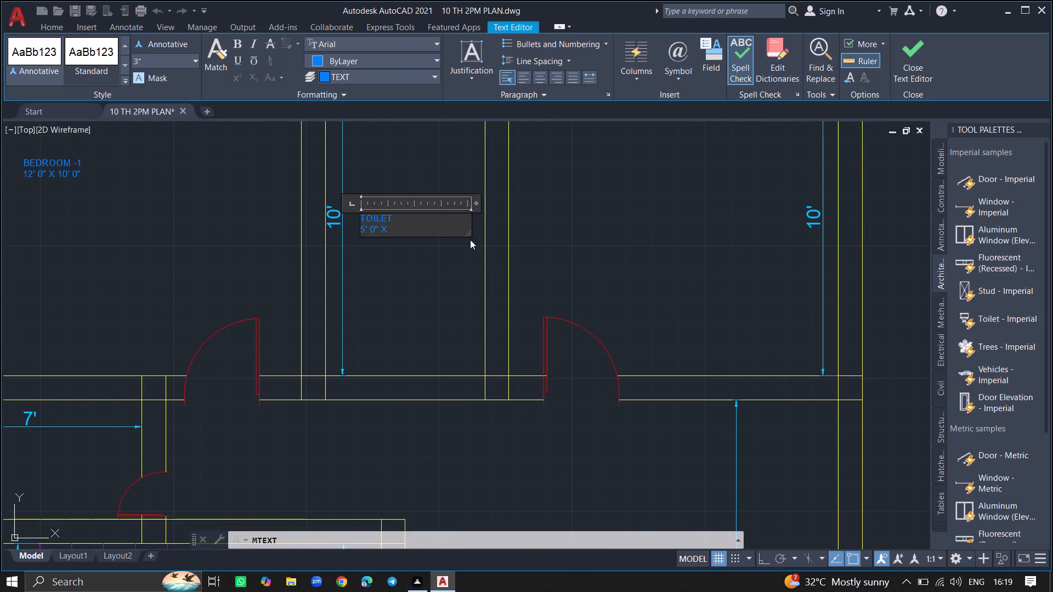
text(10' 0")
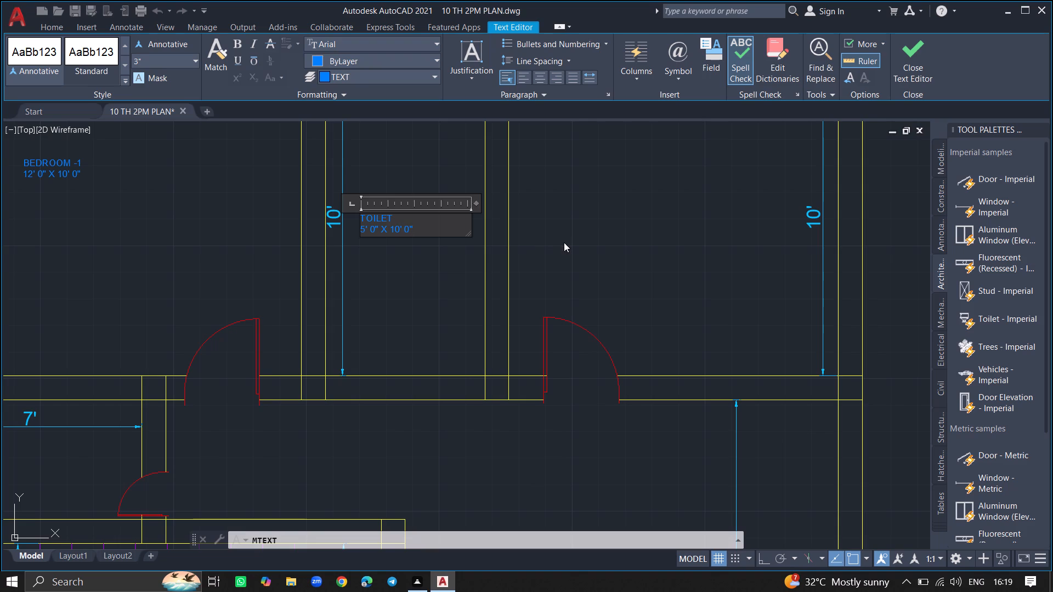
click(564, 242)
Add a multiline text label in the northeast room reading "M BEDROOM -2" with "10' 4" X 10' 0"" on the second line.
ctrl+scroll(564, 242, down, 2)
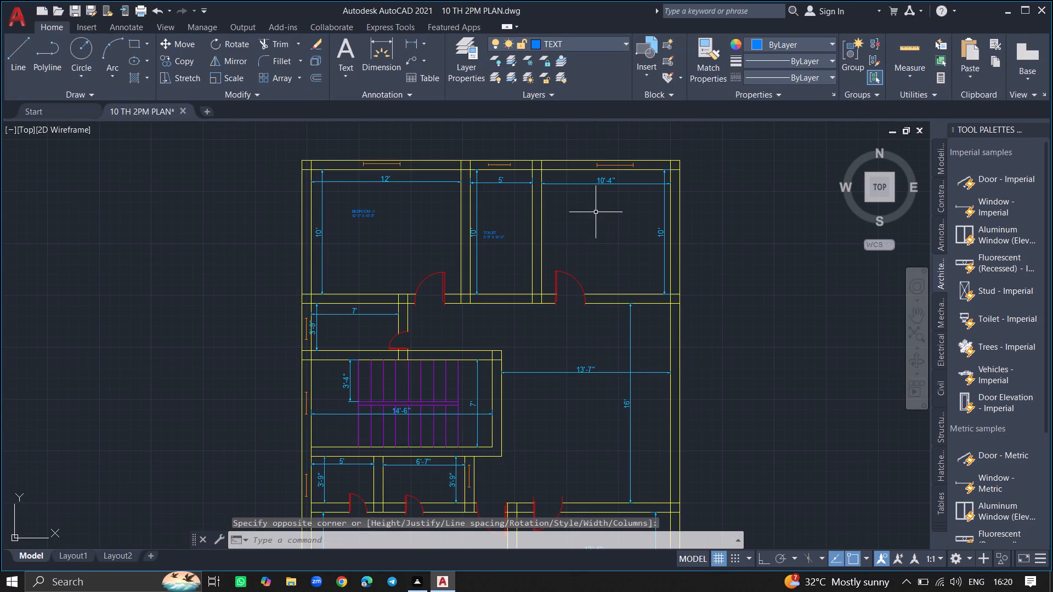
ctrl+scroll(596, 212, up, 2)
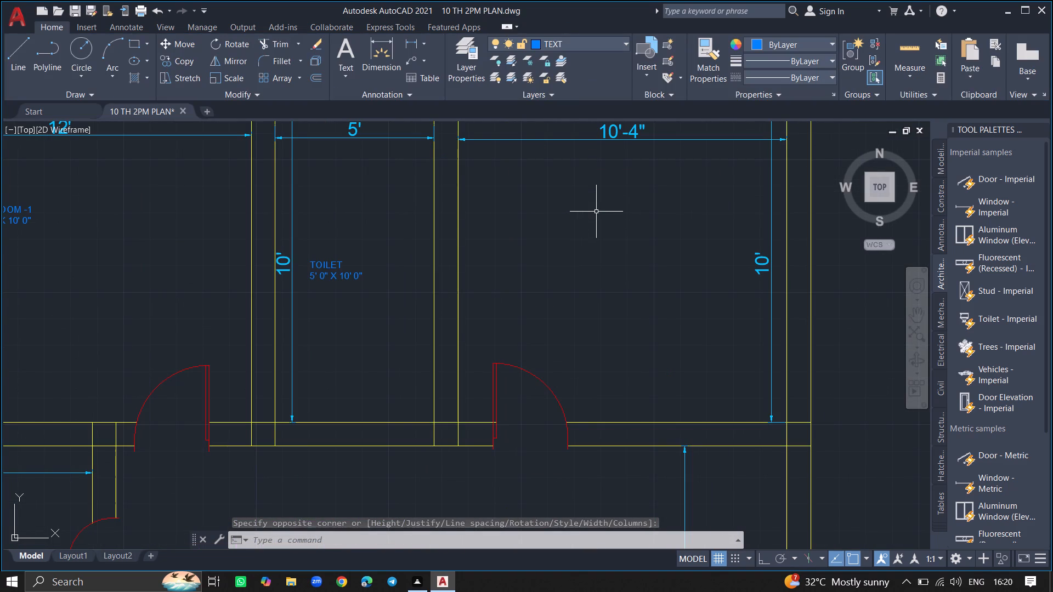
key(space)
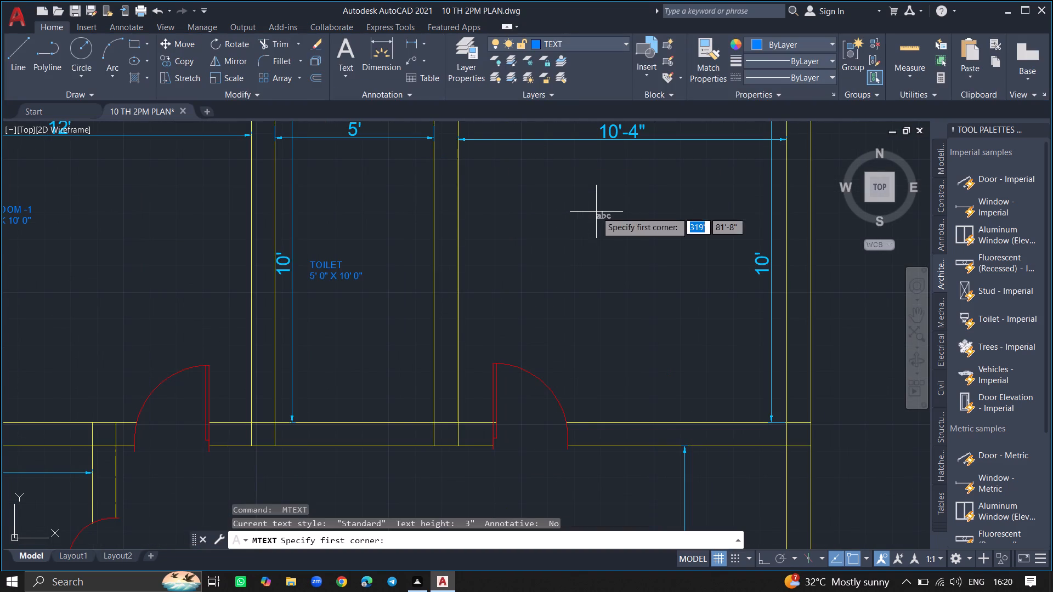
click(552, 201)
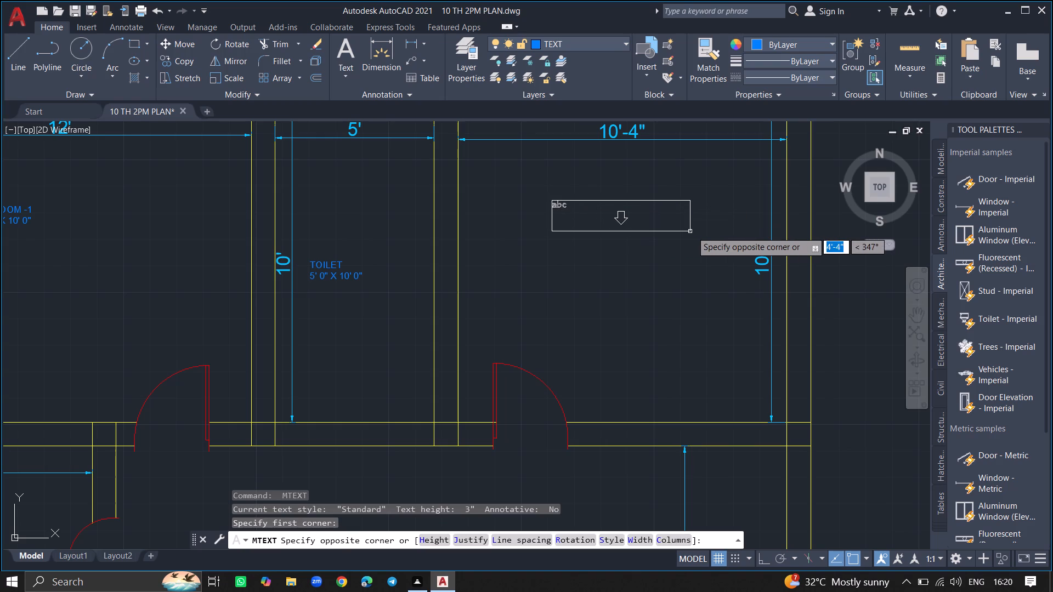
click(693, 231)
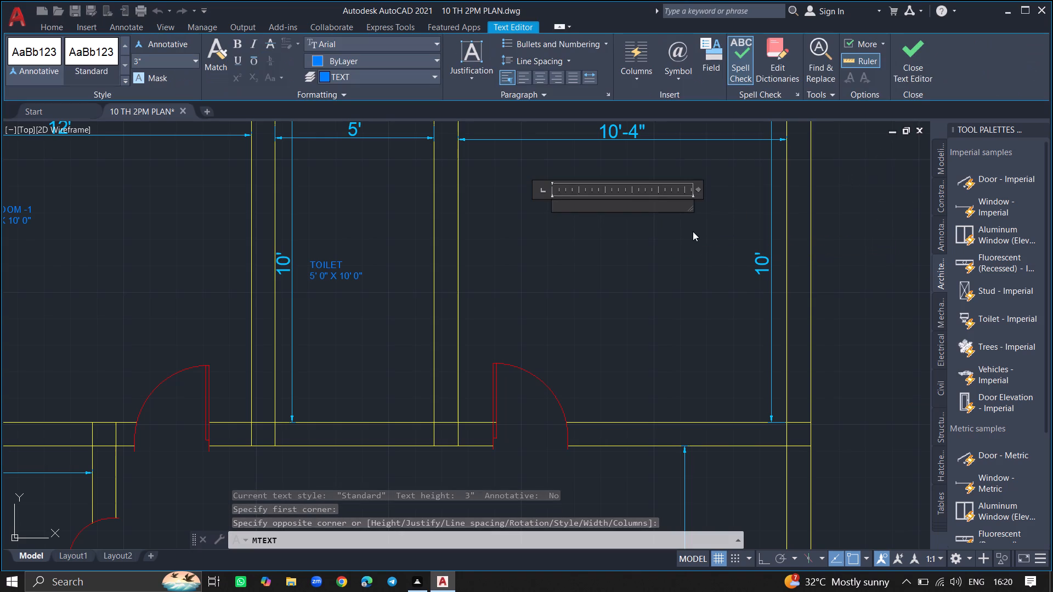
text(M BEDROOM -2)
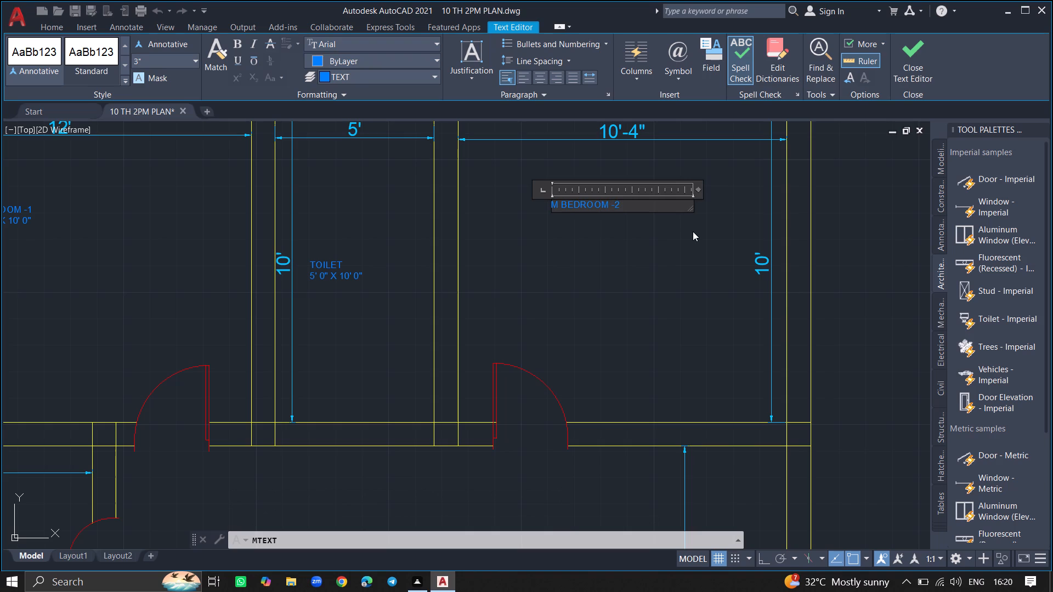
key(space)
key(Return)
text(10' 4)
text(")
key(space)
text(X)
key(space)
text(10' 0")
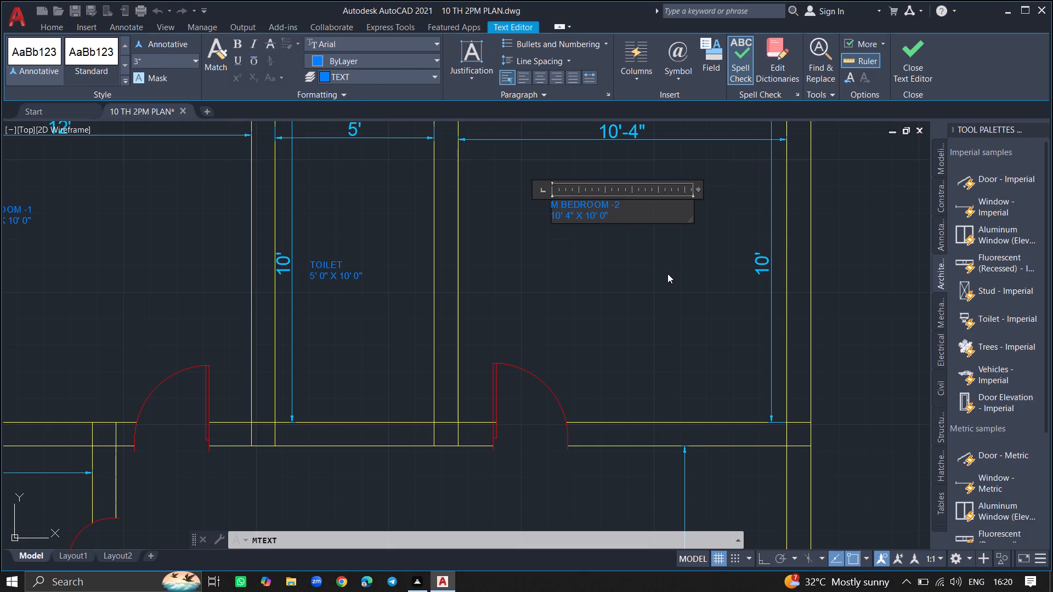
click(667, 274)
Add a multiline text label in the small room north of the staircase reading "TOILET" with "7' 0" X 3' 9"" on the second line.
ctrl+scroll(667, 274, down, 4)
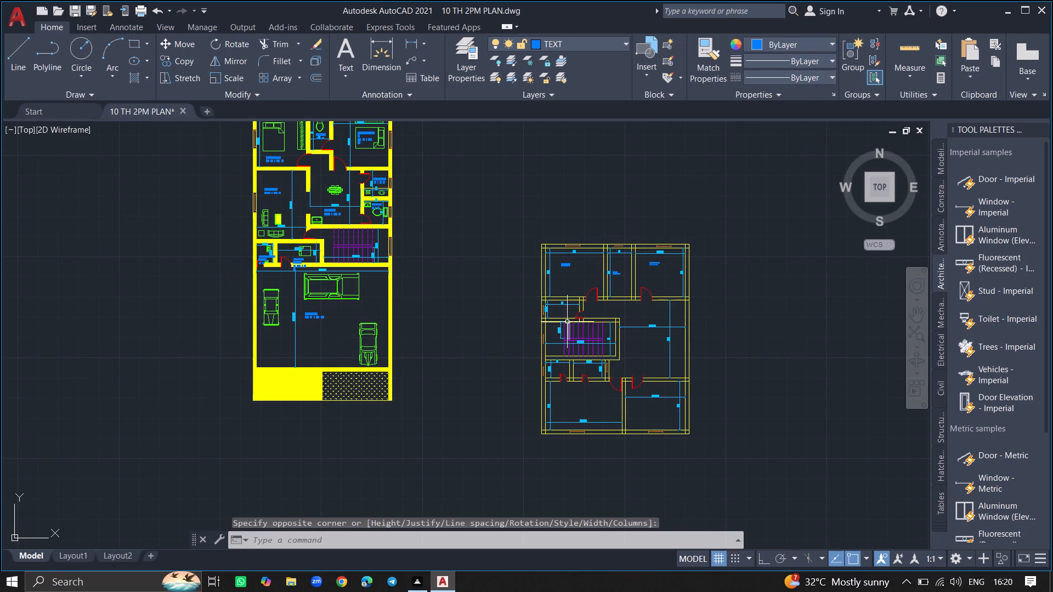
ctrl+scroll(565, 315, up, 4)
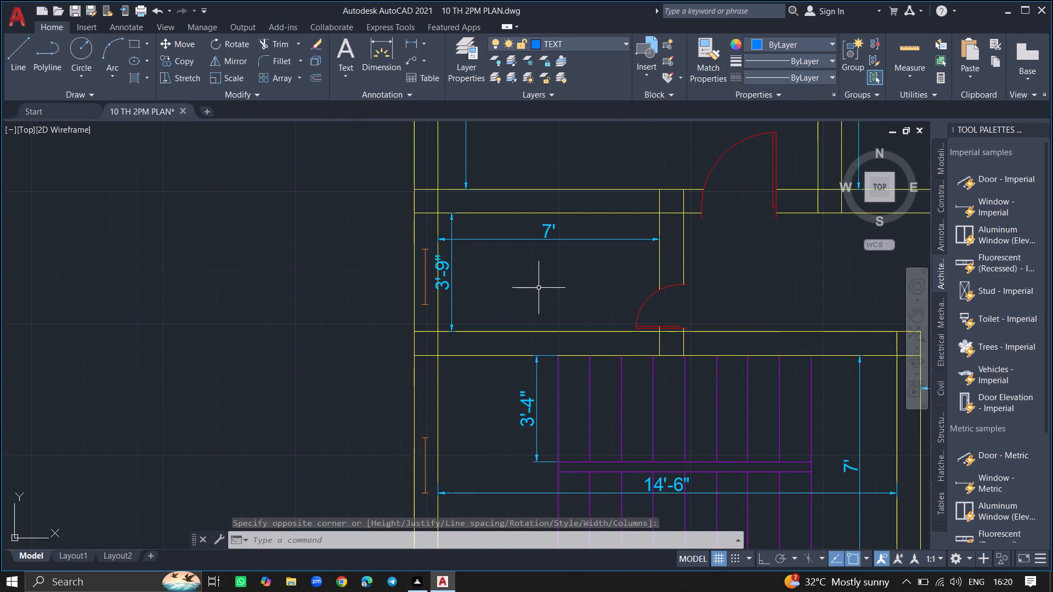
key(space)
ctrl+scroll(539, 288, up, 1)
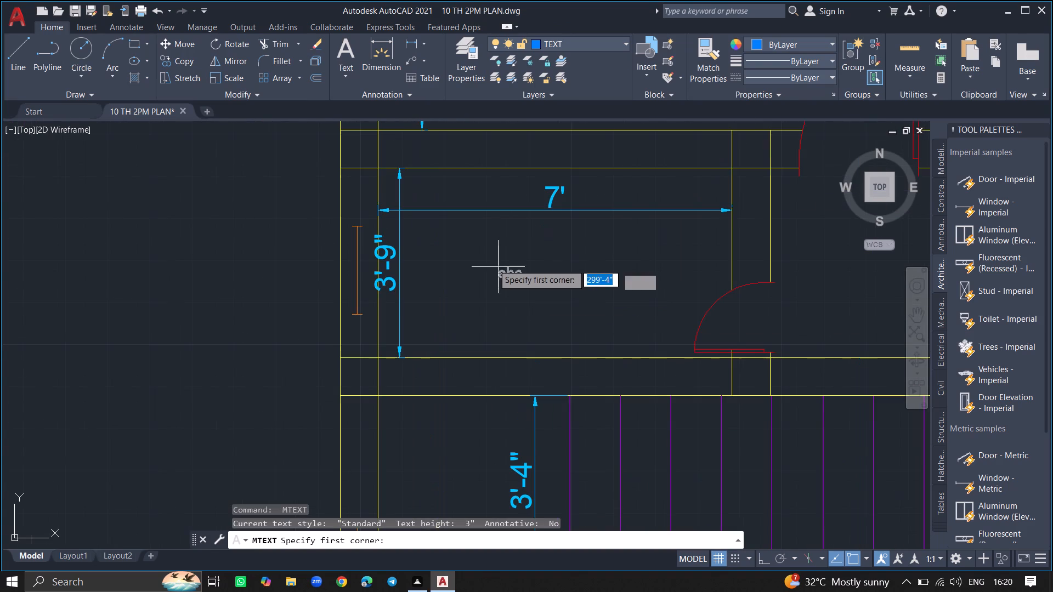
click(441, 247)
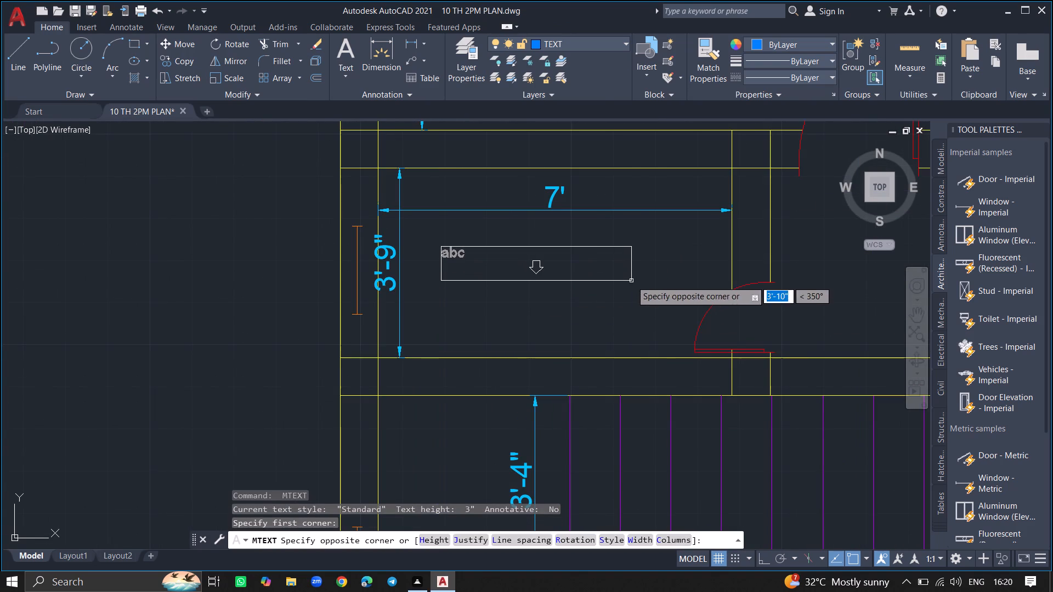
click(631, 281)
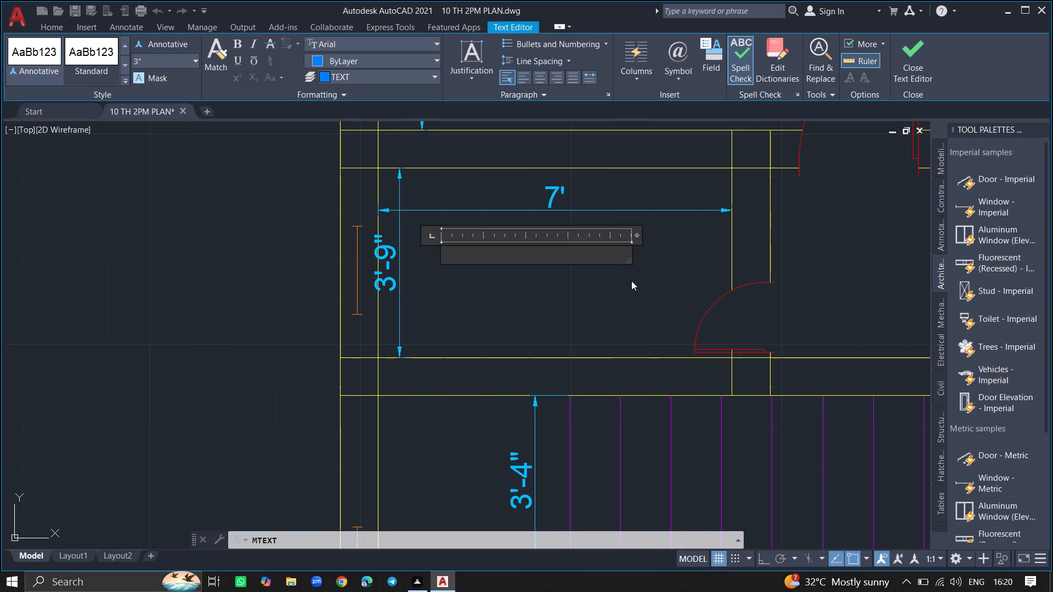
text(TOILET)
key(space)
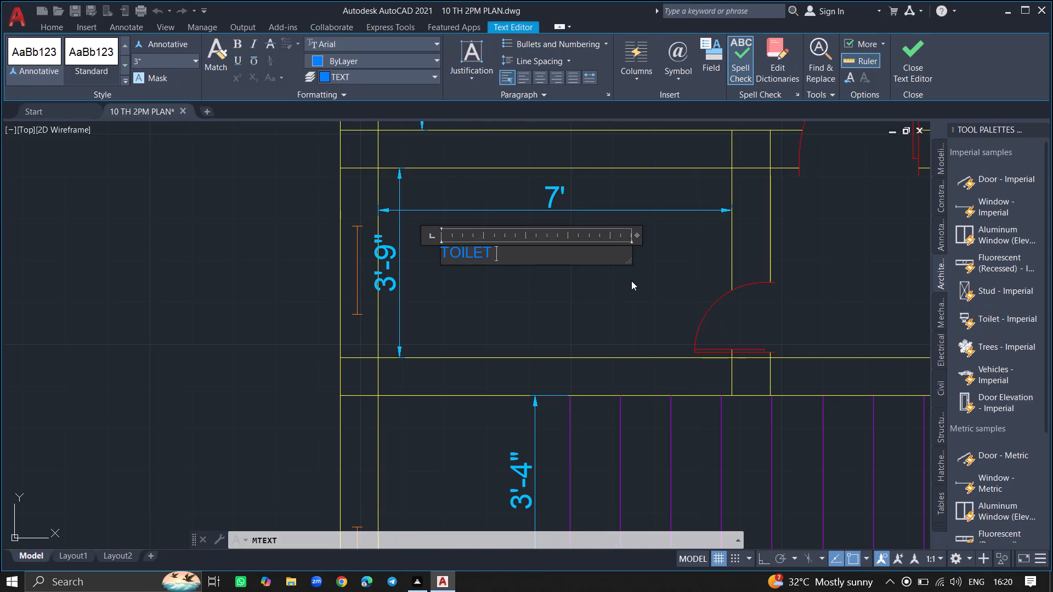
text(7')
key(space)
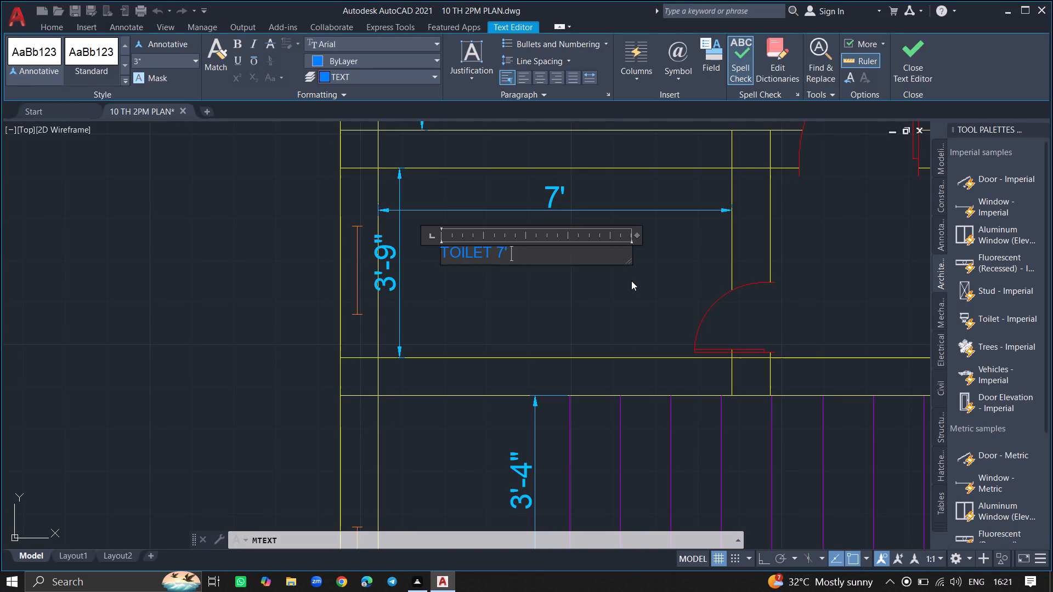
key(BackSpace)
key(BackSpace)
key(BackSpace)
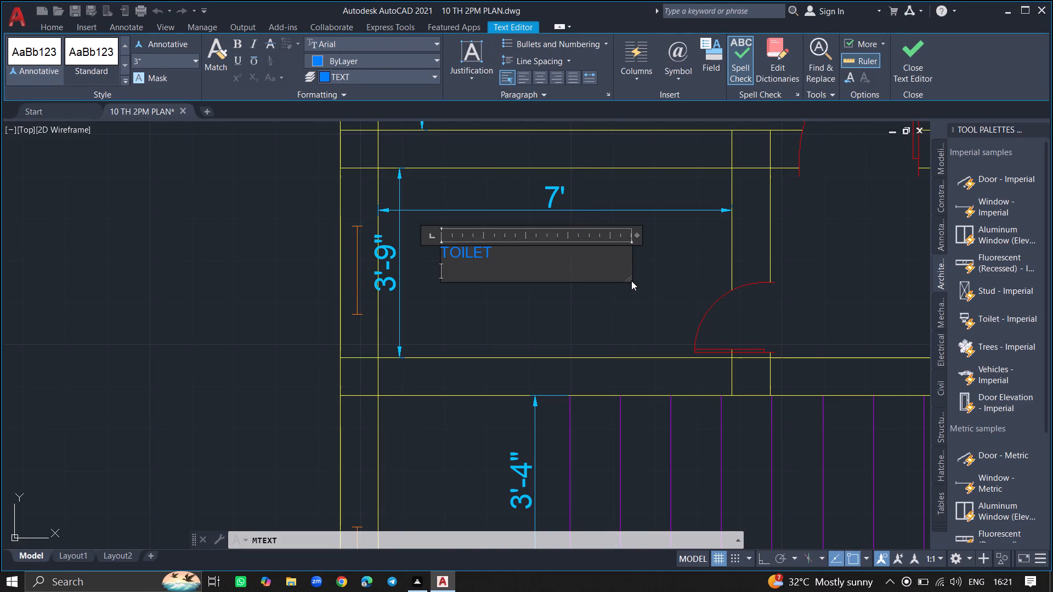
key(Return)
text(7' 0")
key(space)
text(X 3)
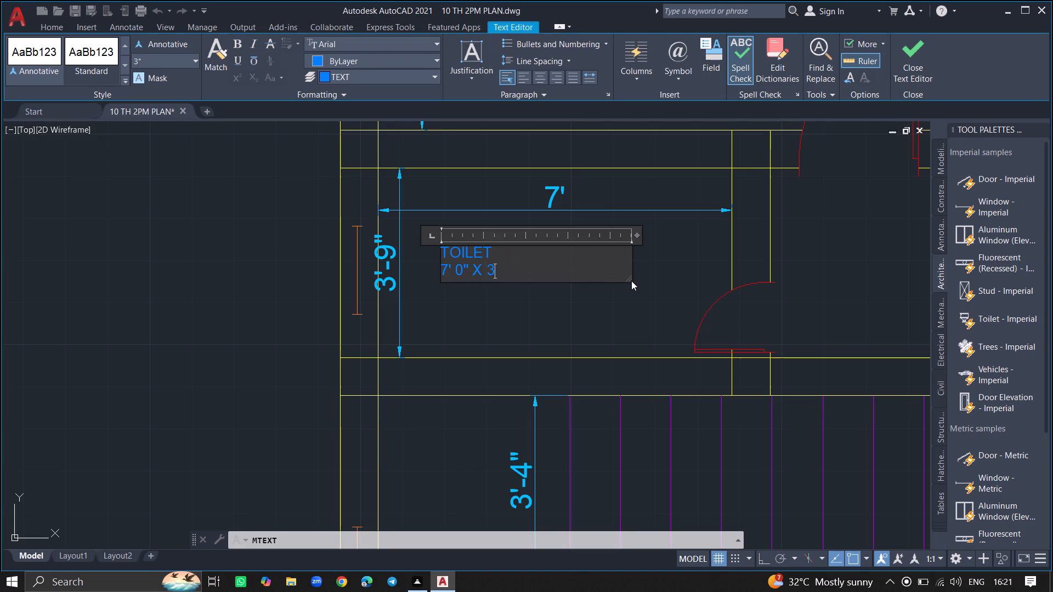
text(' 9")
click(629, 289)
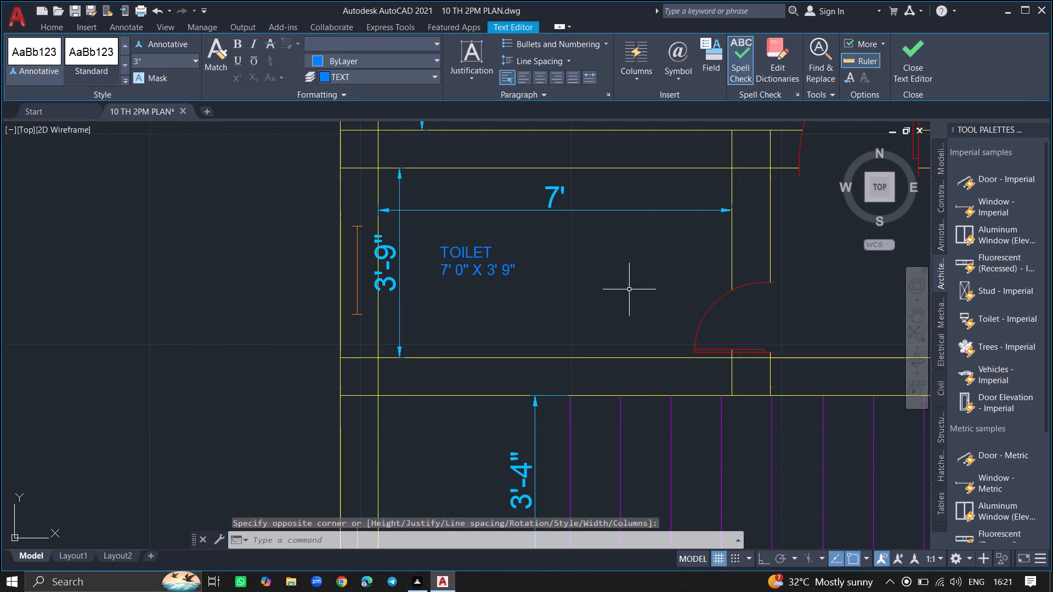
Add a multiline text label in the large room east of the staircase reading "DINNING" with "13' 7" X 16' 0"" on the second line.
ctrl+scroll(629, 289, down, 2)
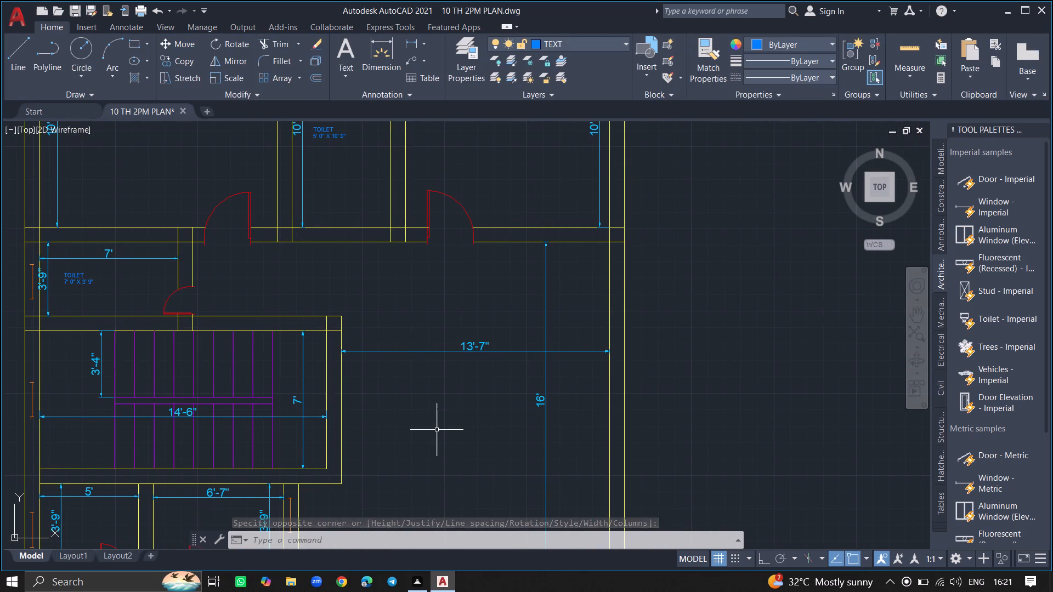
key(space)
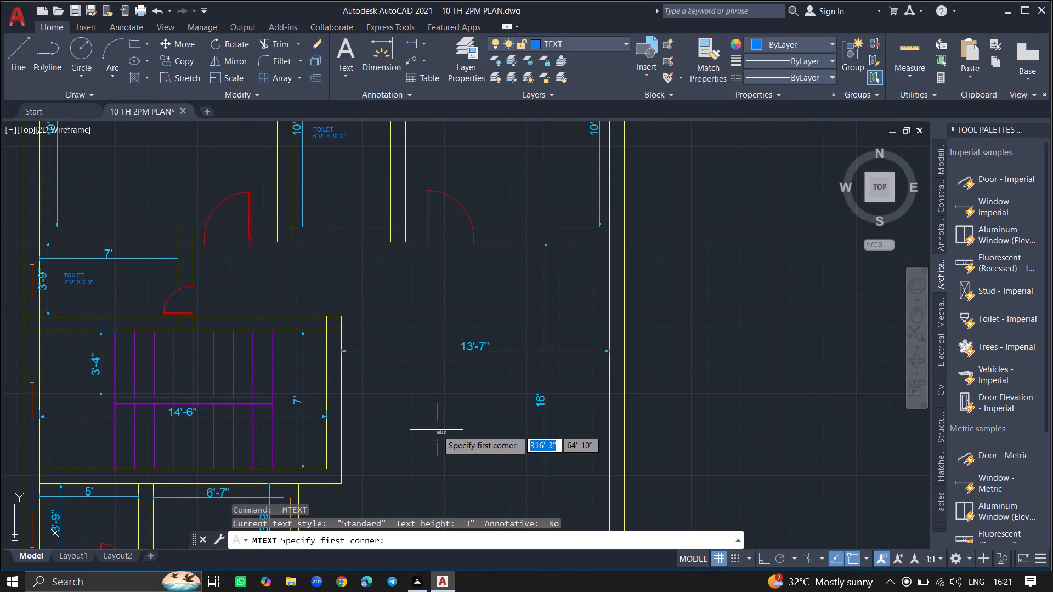
click(422, 391)
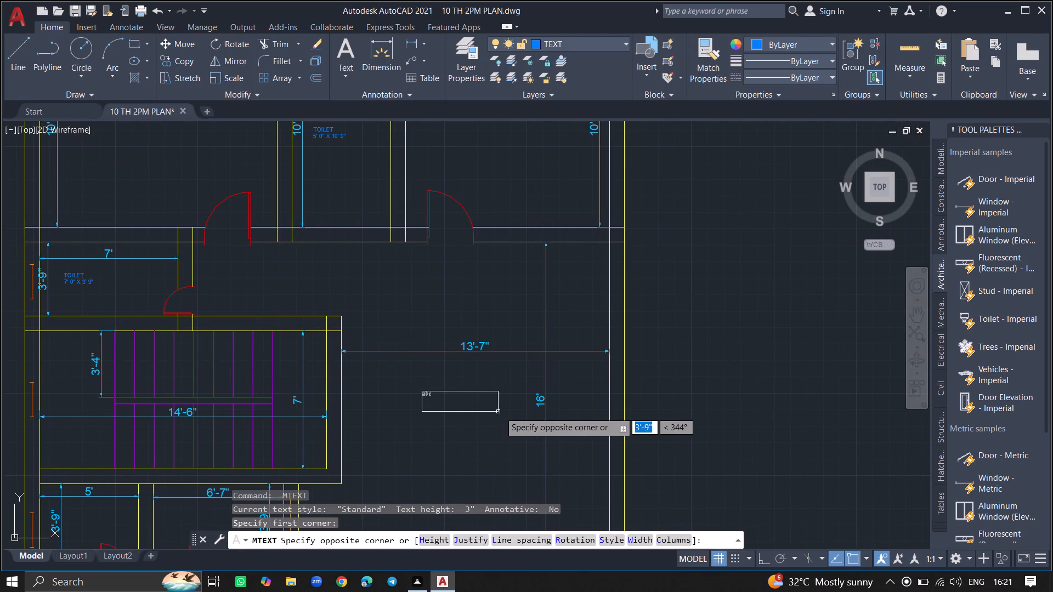
click(514, 413)
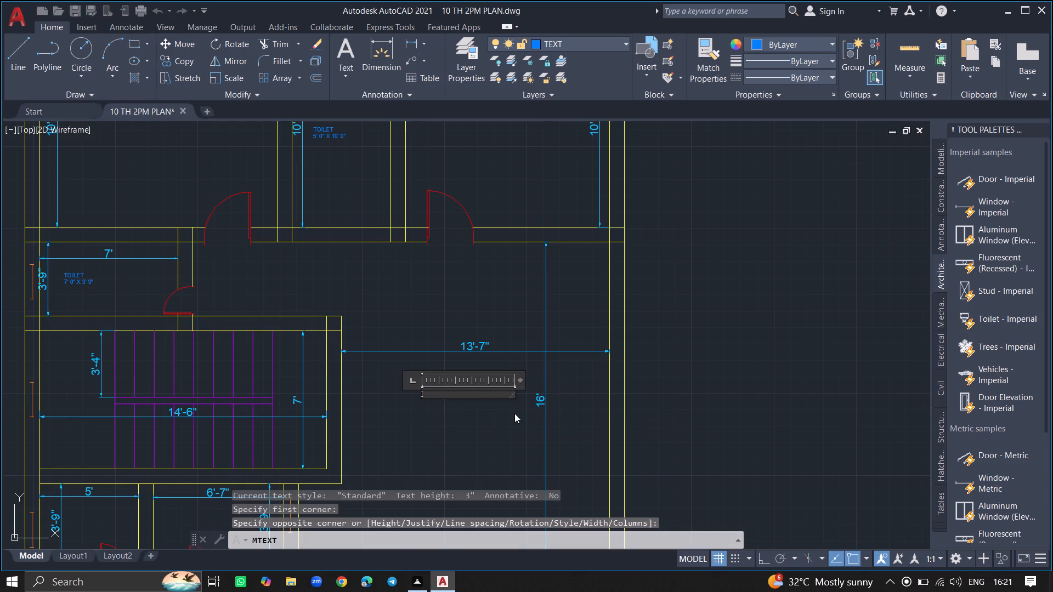
text(DINNING)
key(space)
key(Return)
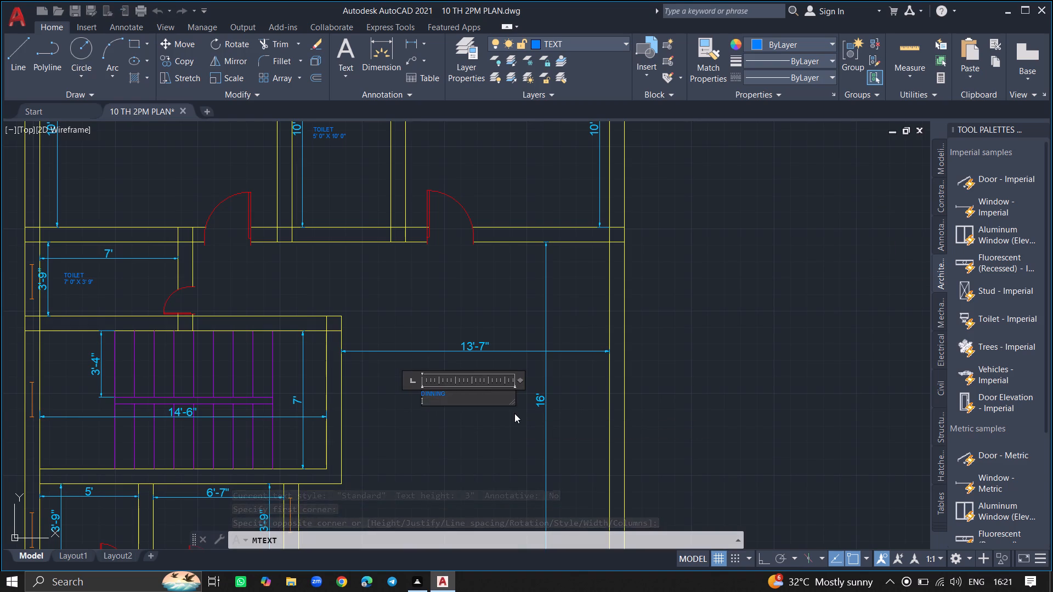
text(13' 7)
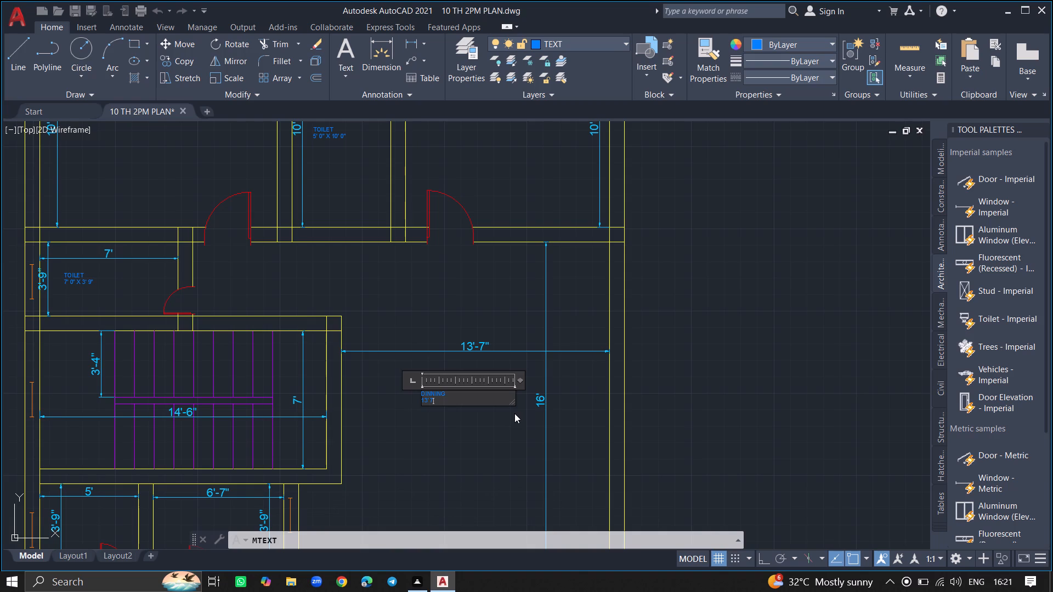
text(" X)
key(space)
ctrl+scroll(514, 413, up, 3)
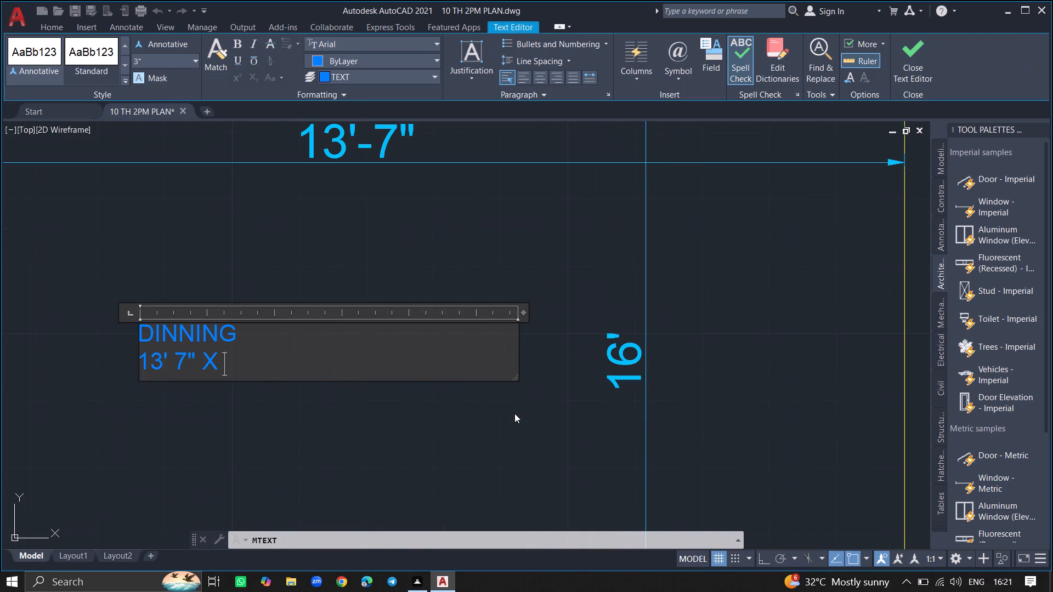
key(1)
key(6)
text(')
key(space)
text(0')
key(BackSpace)
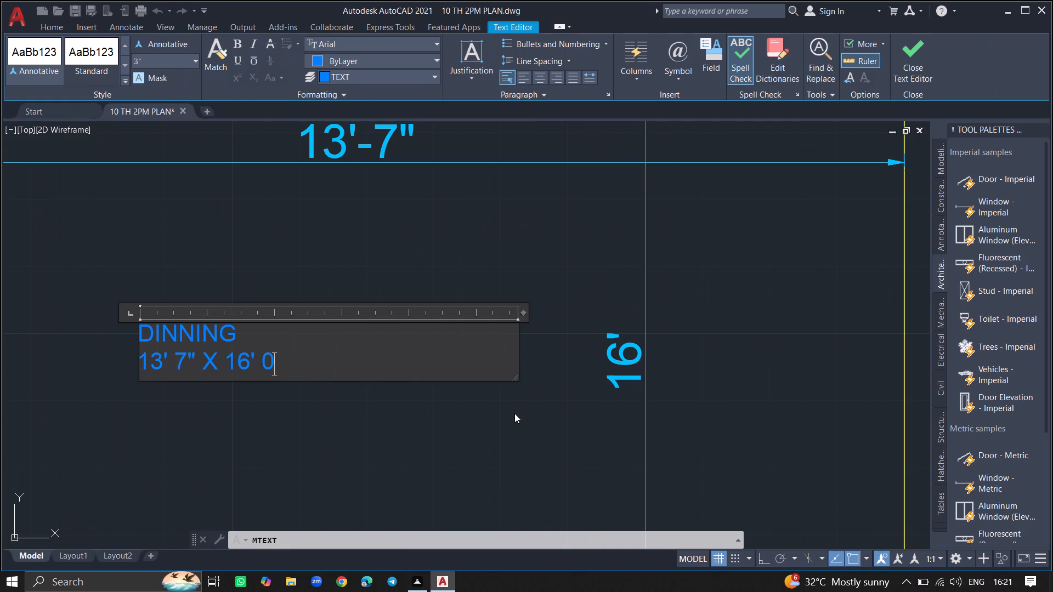
key(shift+quotedbl)
click(496, 442)
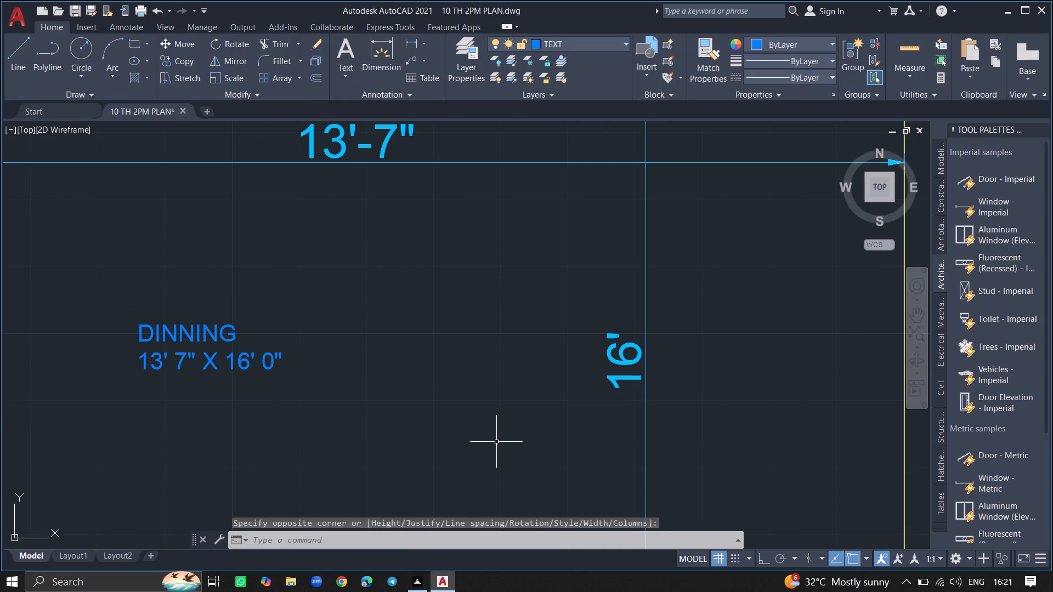
Add a multiline text label reading "STAIRCASE" on the landing west of the stair treads.
ctrl+scroll(496, 442, down, 2)
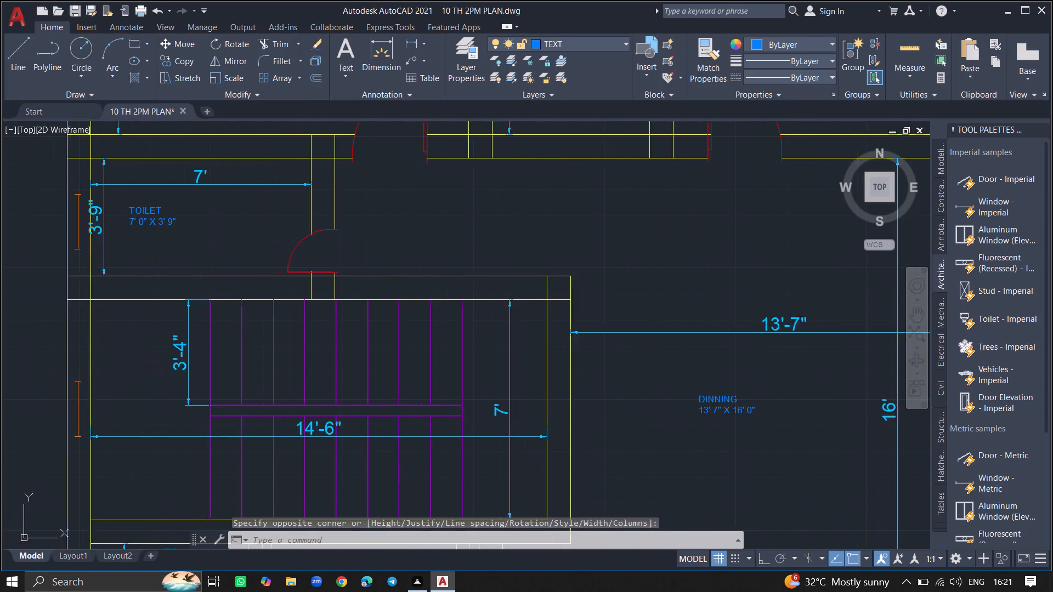
ctrl+scroll(140, 418, up, 3)
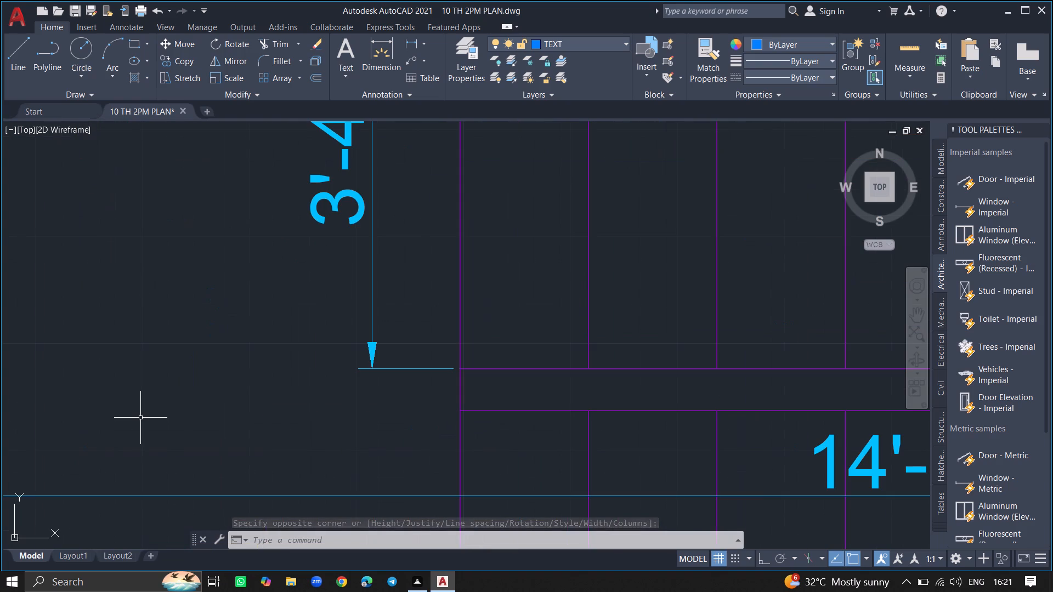
key(space)
click(30, 392)
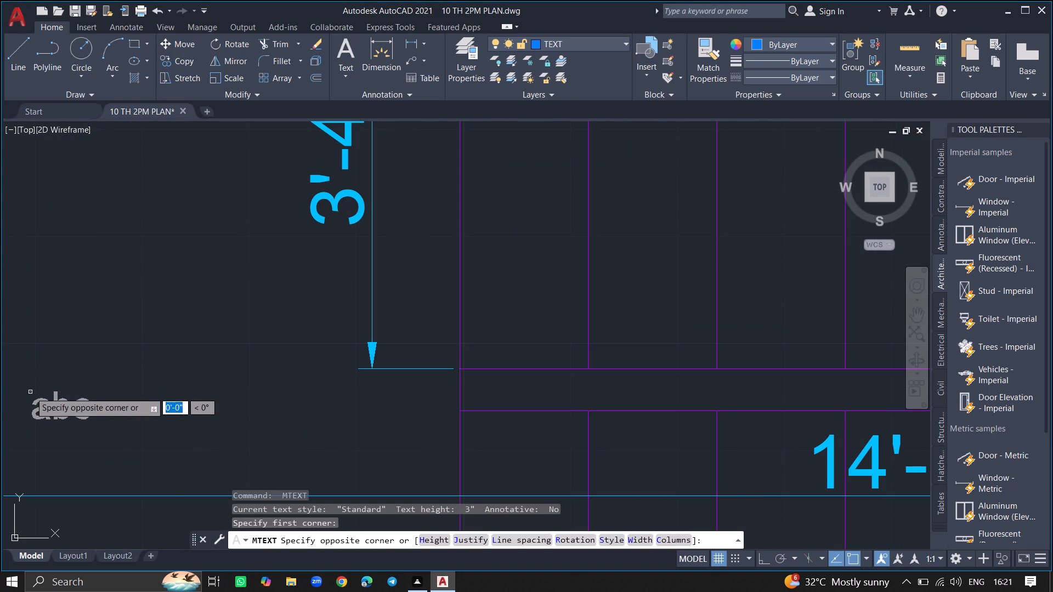
click(335, 462)
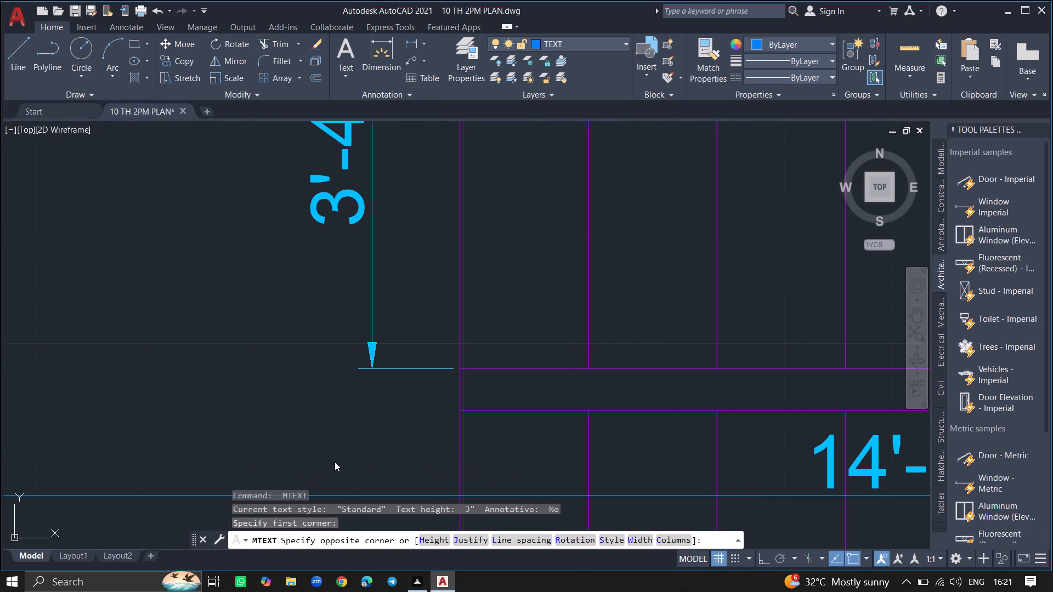
text(STAIRCSE)
key(BackSpace)
key(BackSpace)
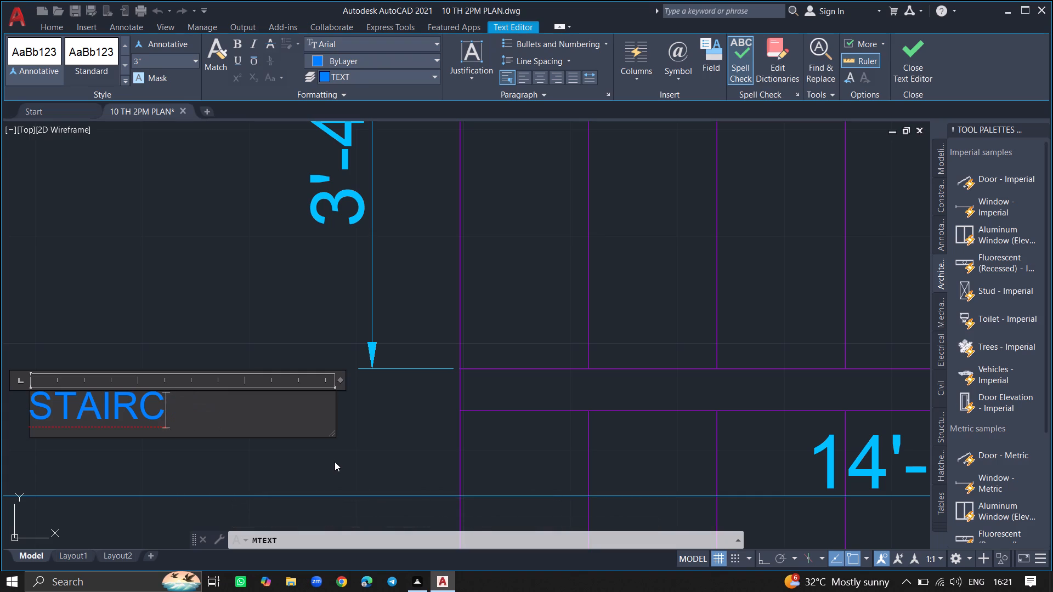
text(ASE)
click(369, 467)
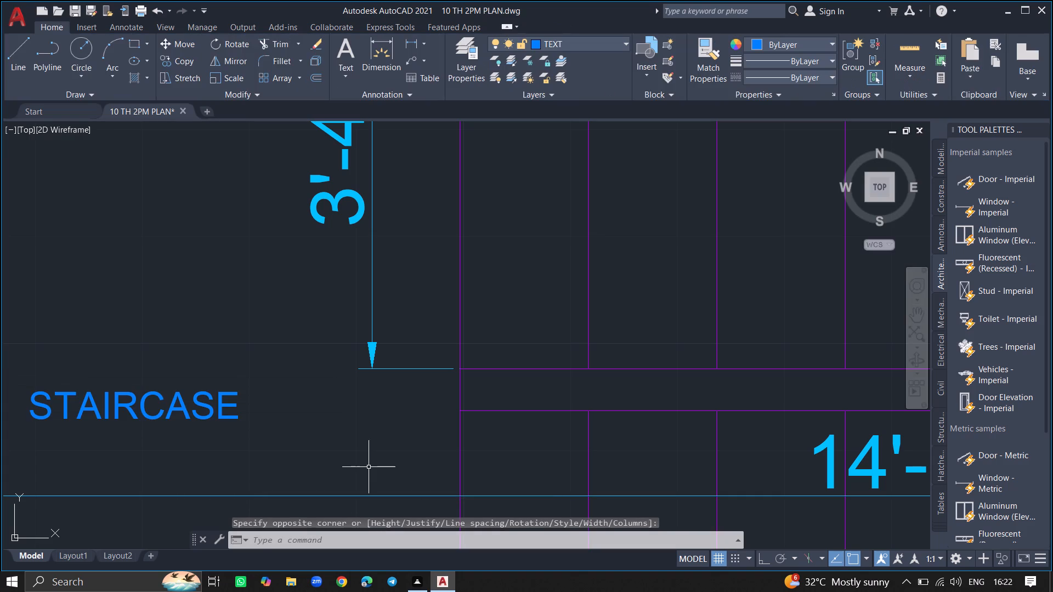
Add a multiline text label in the southwest room reading "M BEDROOM" with "15' 9" X 10' 0"" on the second line.
ctrl+scroll(369, 467, down, 3)
ctrl+scroll(336, 417, down, 2)
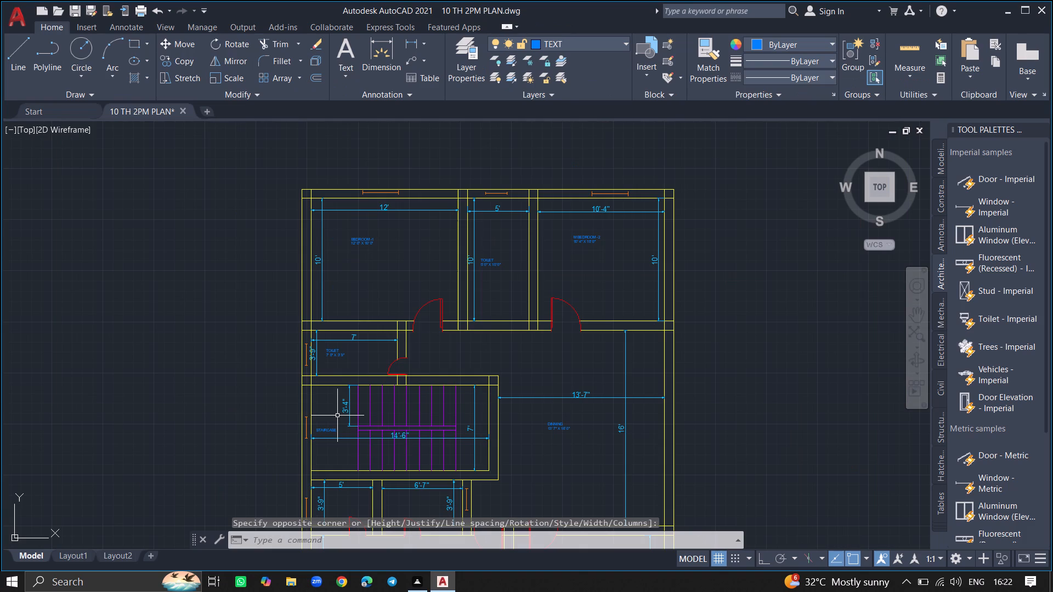
ctrl+scroll(383, 396, down, 6)
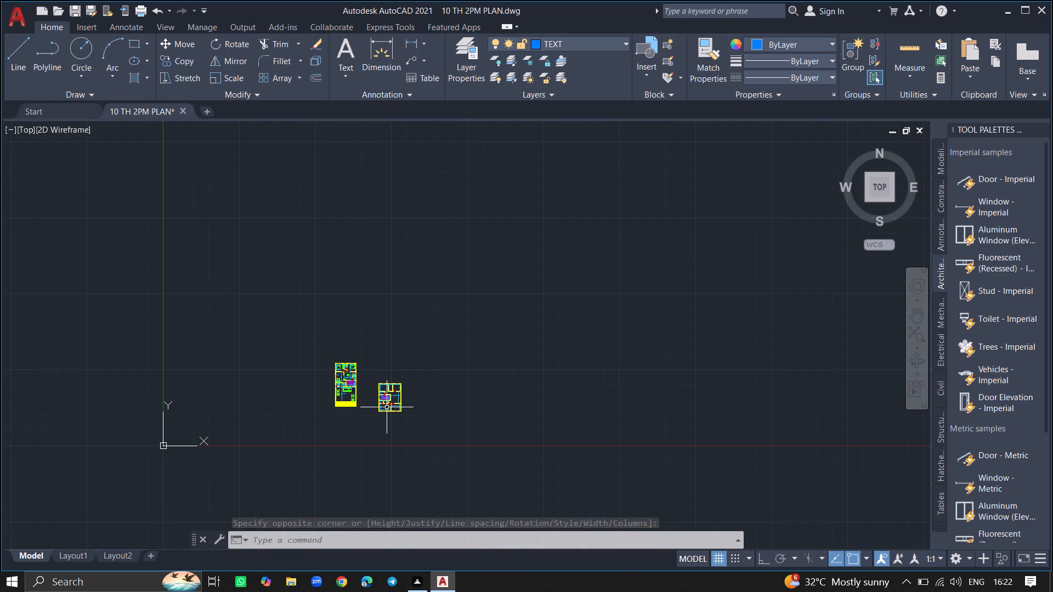
ctrl+scroll(387, 407, up, 7)
key(space)
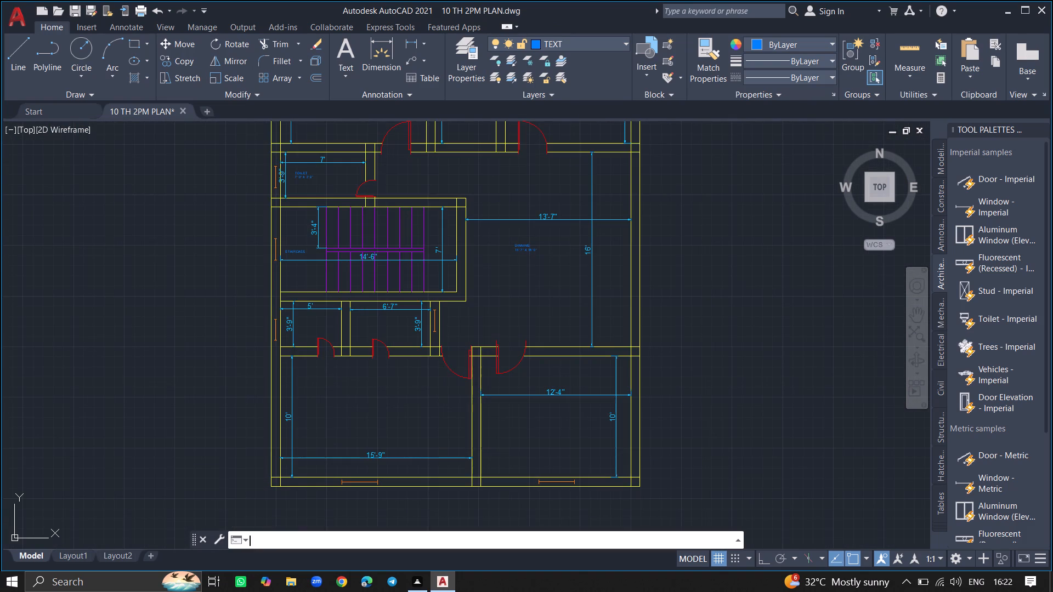
click(314, 411)
click(448, 424)
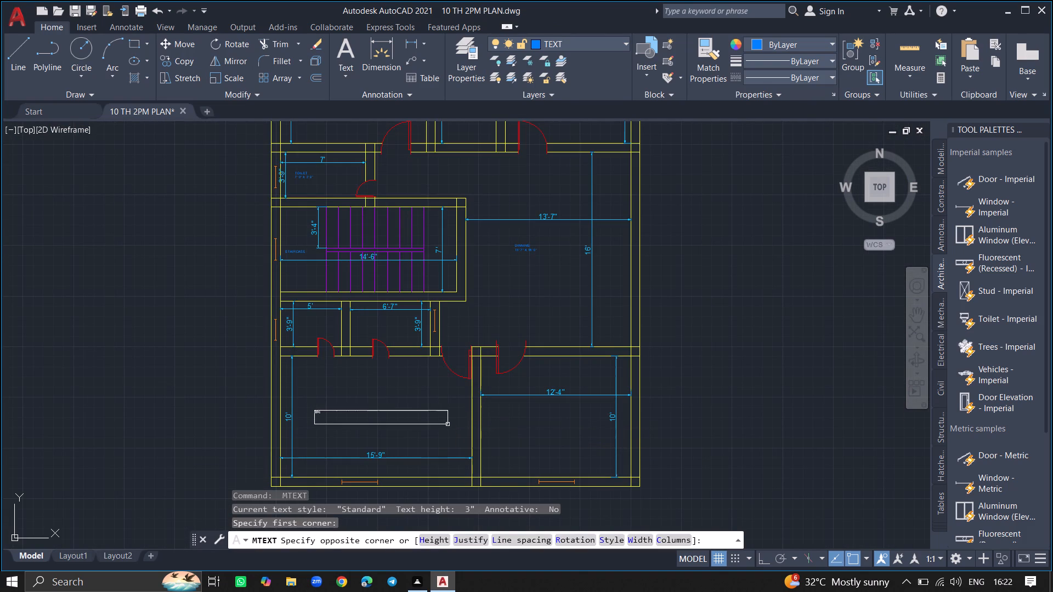
text(M)
key(space)
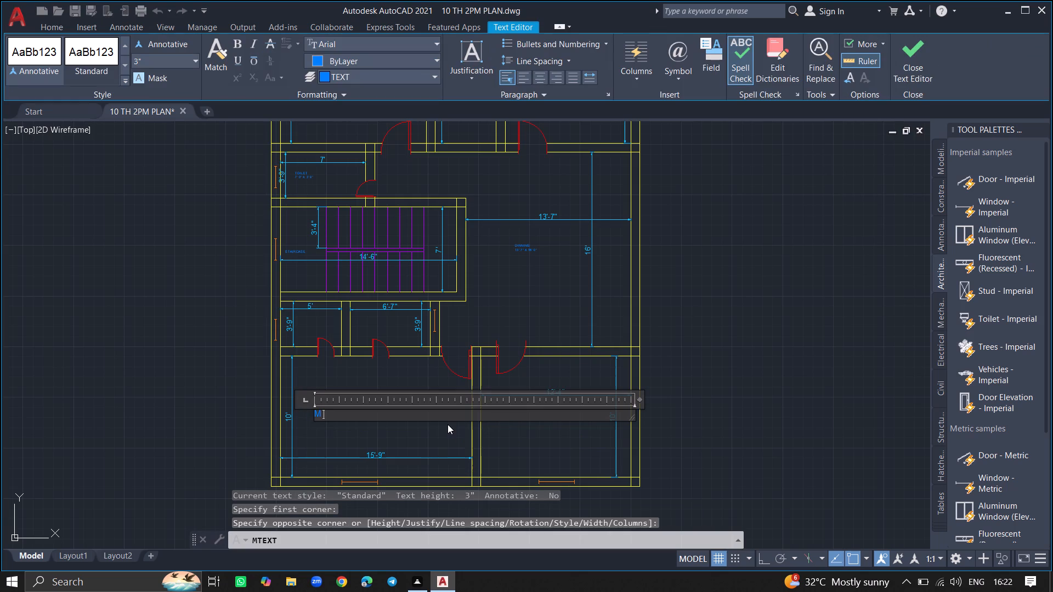
text(BEDROOM)
key(space)
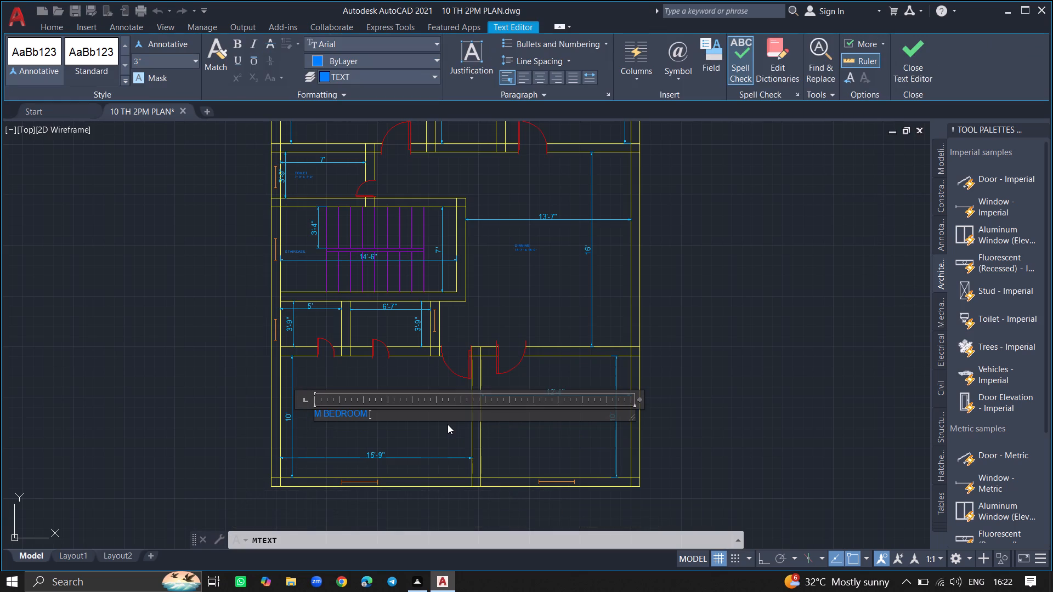
key(Return)
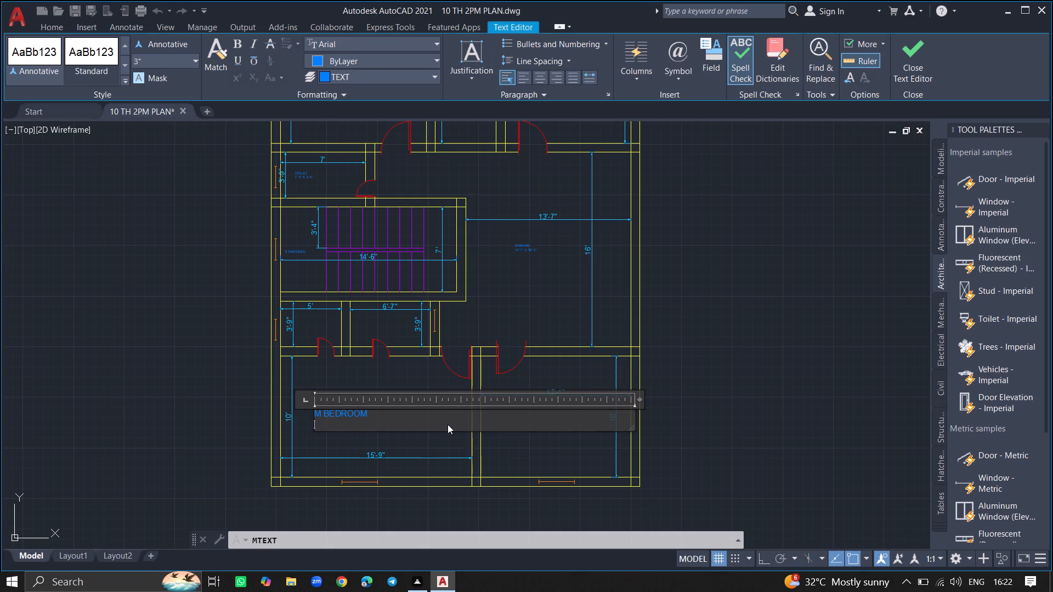
text(15' 9" X)
key(space)
text(10' 0)
key(shift+quotedbl)
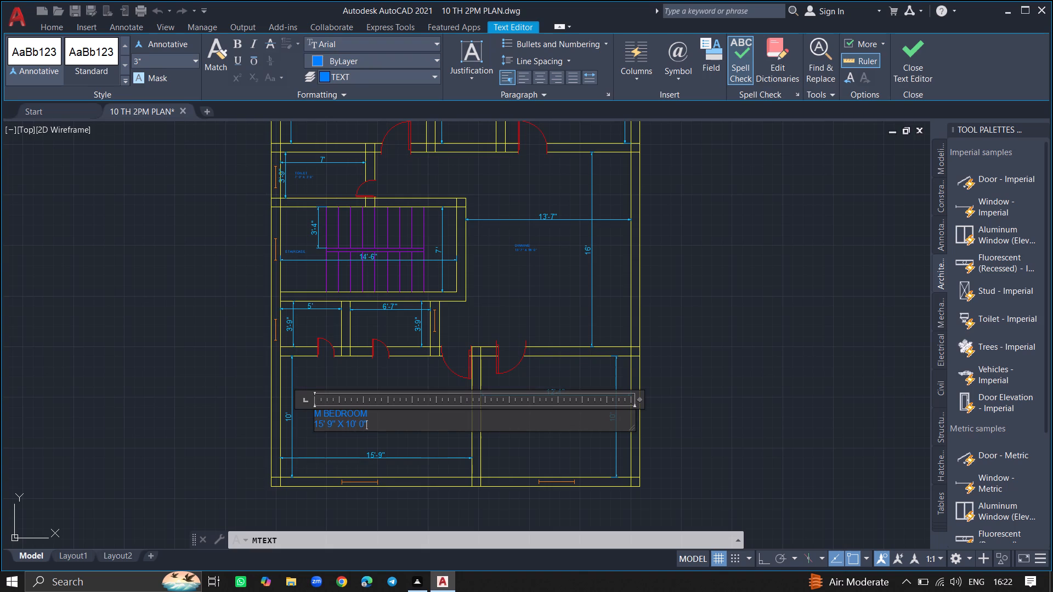
click(493, 447)
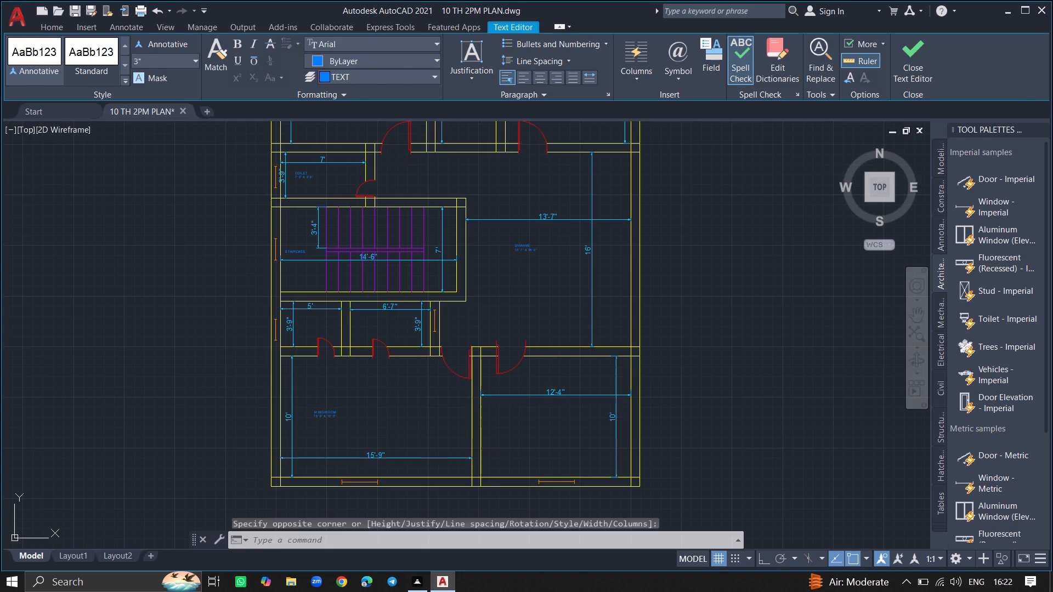
Add a multiline text label in the southeast room reading "KITCHEN" with "12' 4" X 10' 0"" on the second line.
ctrl+scroll(522, 437, up, 2)
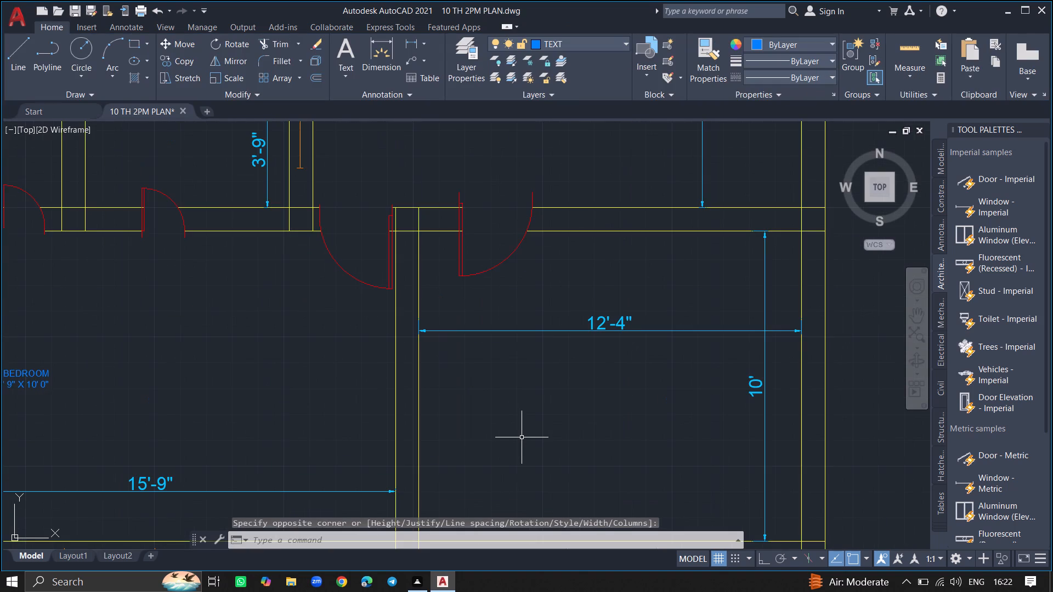
key(space)
ctrl+scroll(522, 437, down, 3)
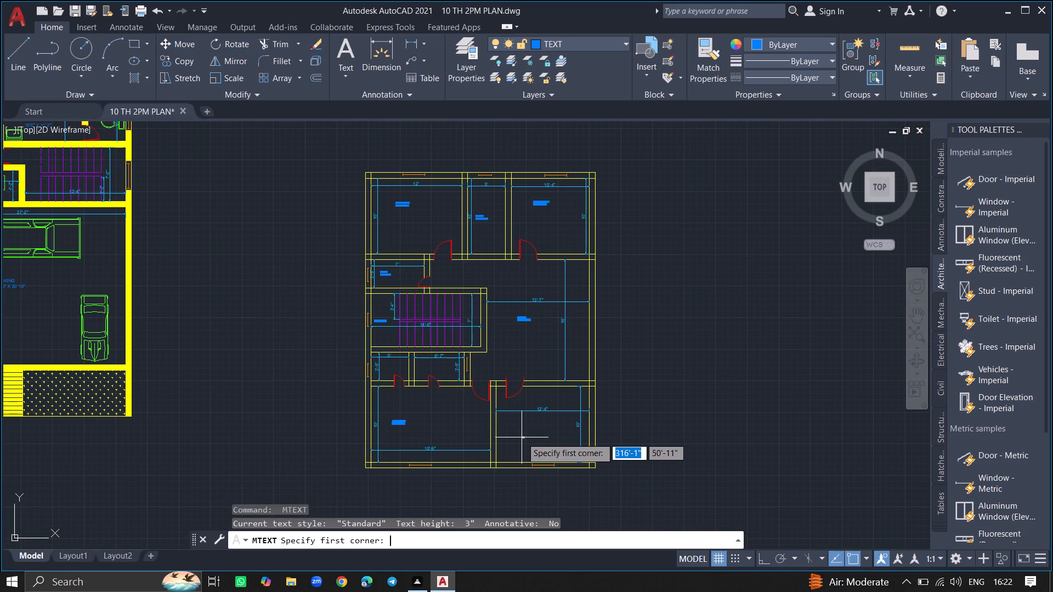
click(522, 437)
ctrl+scroll(526, 436, up, 5)
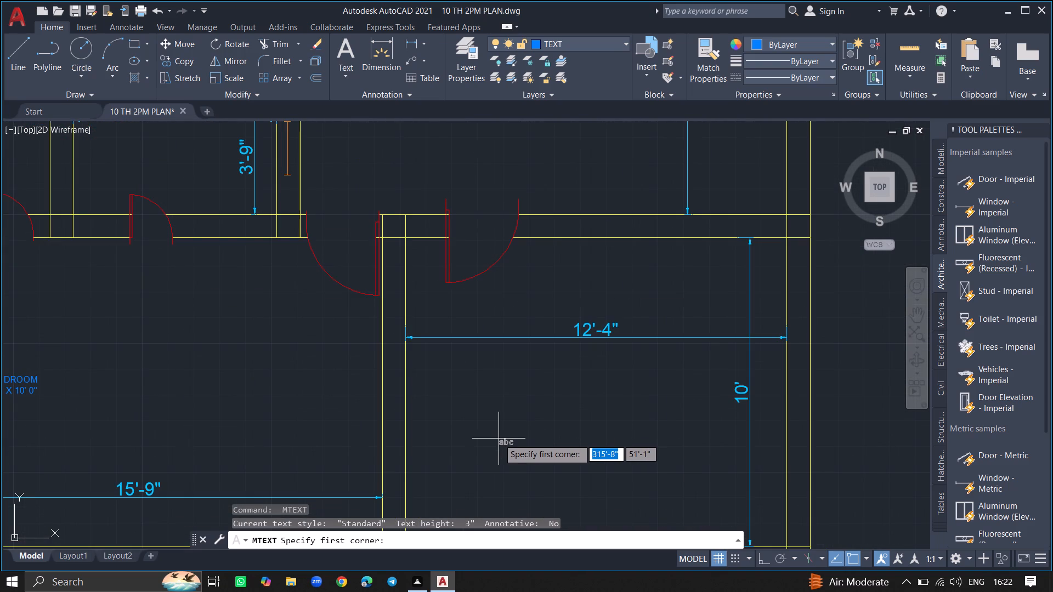
ctrl+scroll(499, 439, down, 2)
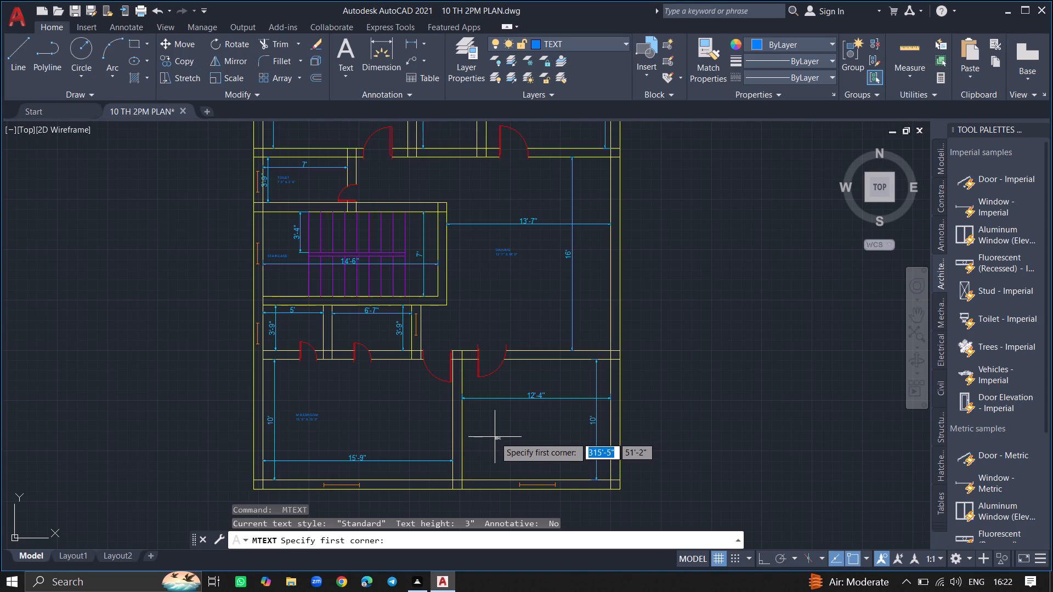
click(495, 437)
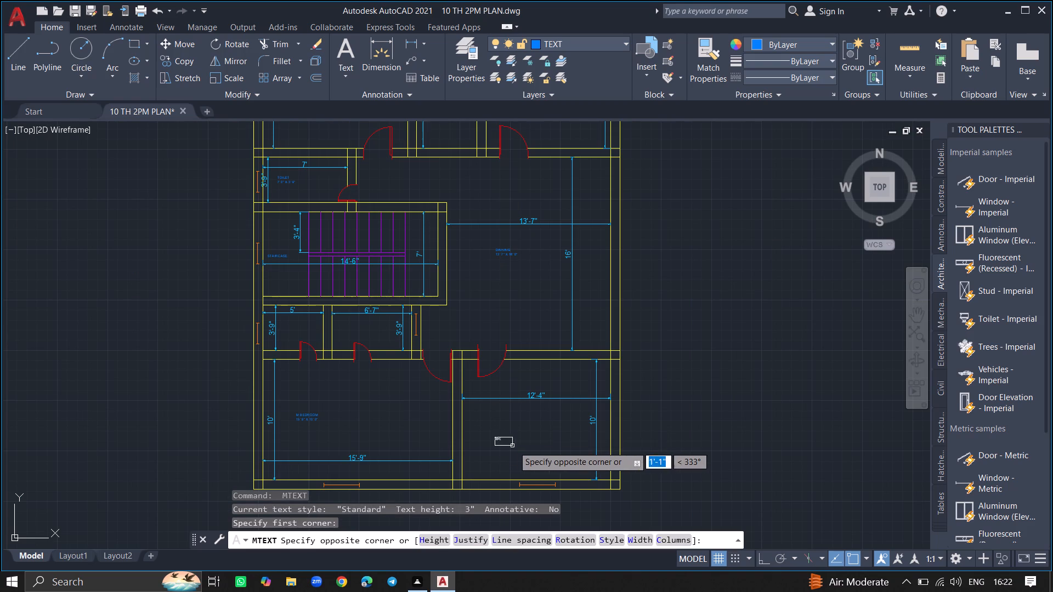
click(559, 448)
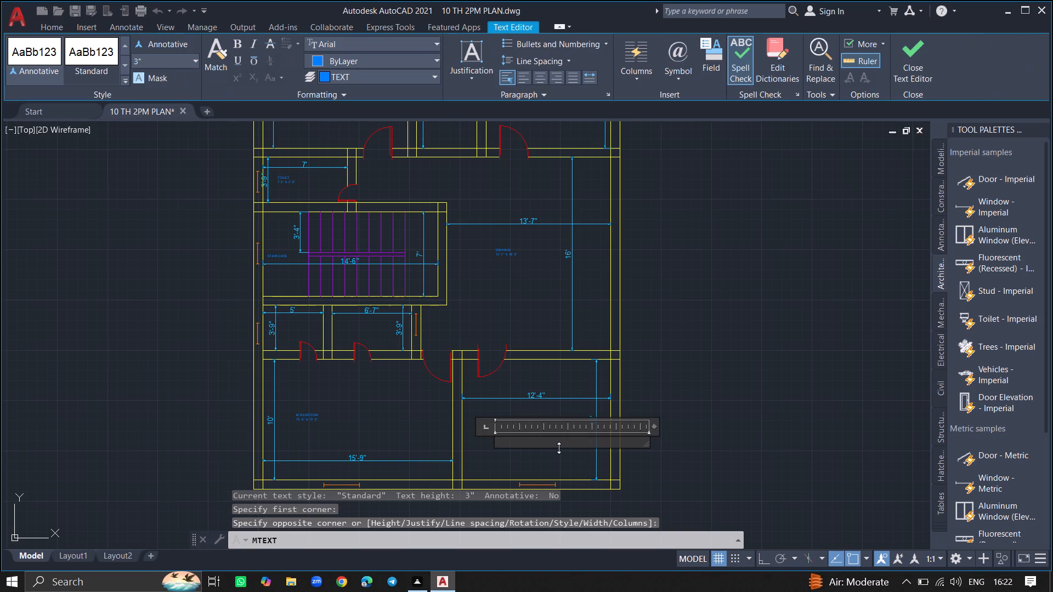
text(KI)
text(TCHEN)
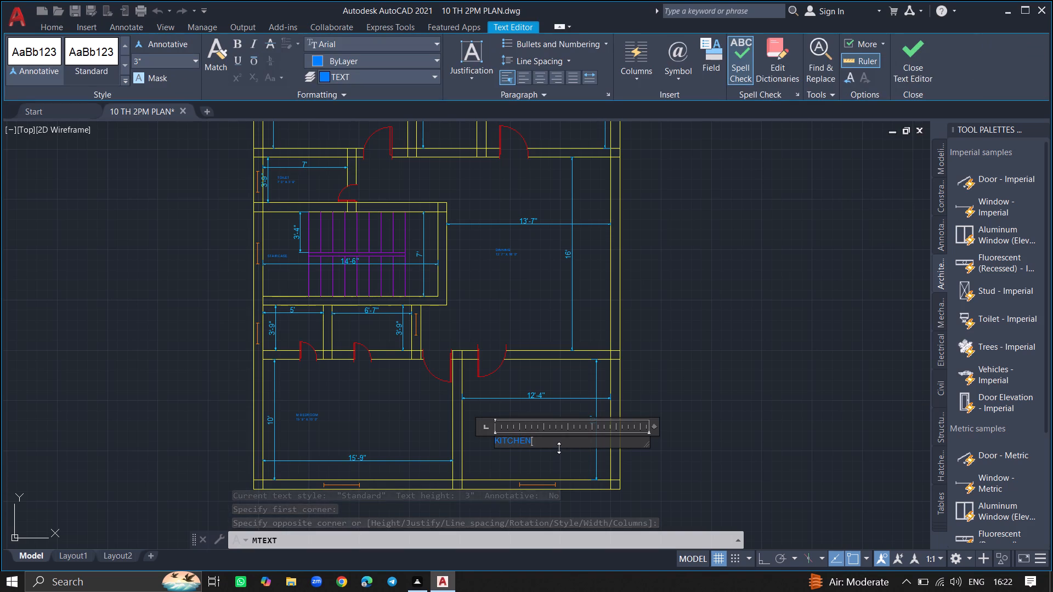
key(space)
key(Return)
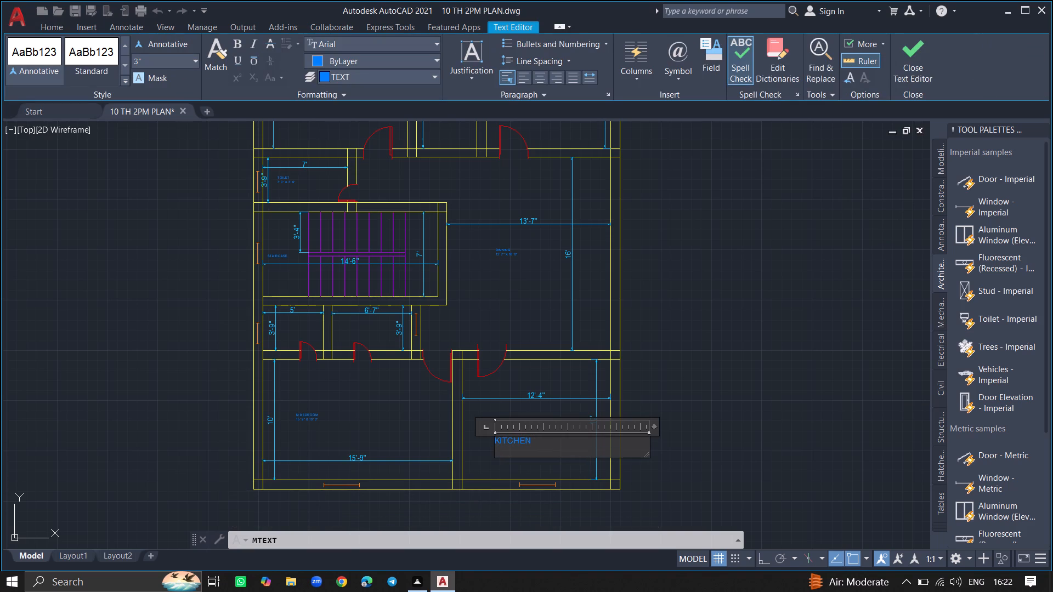
text(12')
key(space)
key(4)
text(")
key(space)
text(X)
key(space)
text(10)
text(' 0")
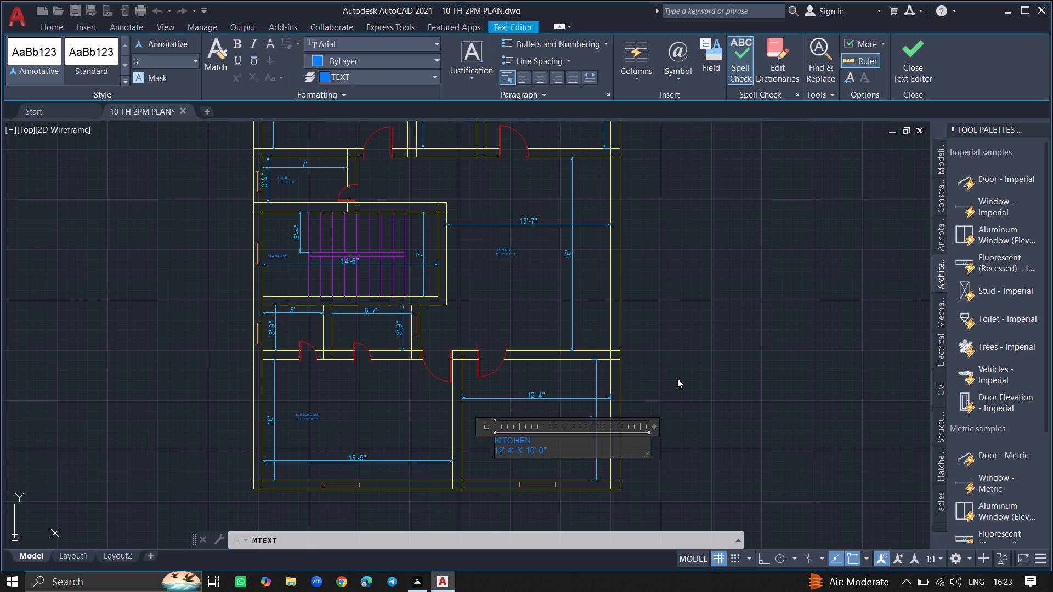
click(677, 378)
Set the text height of all multiline text labels in the new floor plan to 5" through their properties.
ctrl+scroll(677, 378, down, 2)
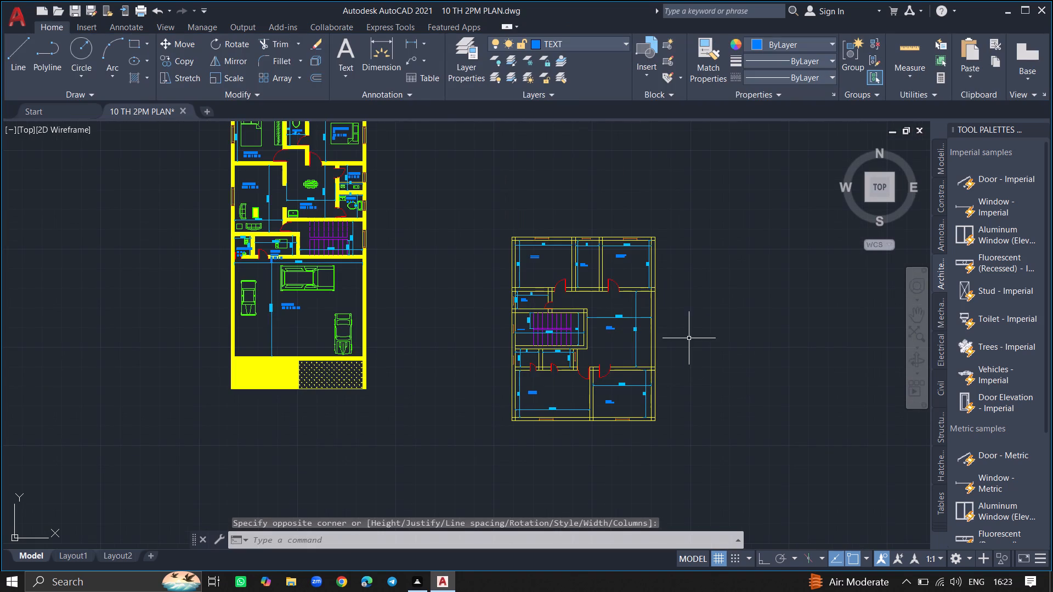
text(PR)
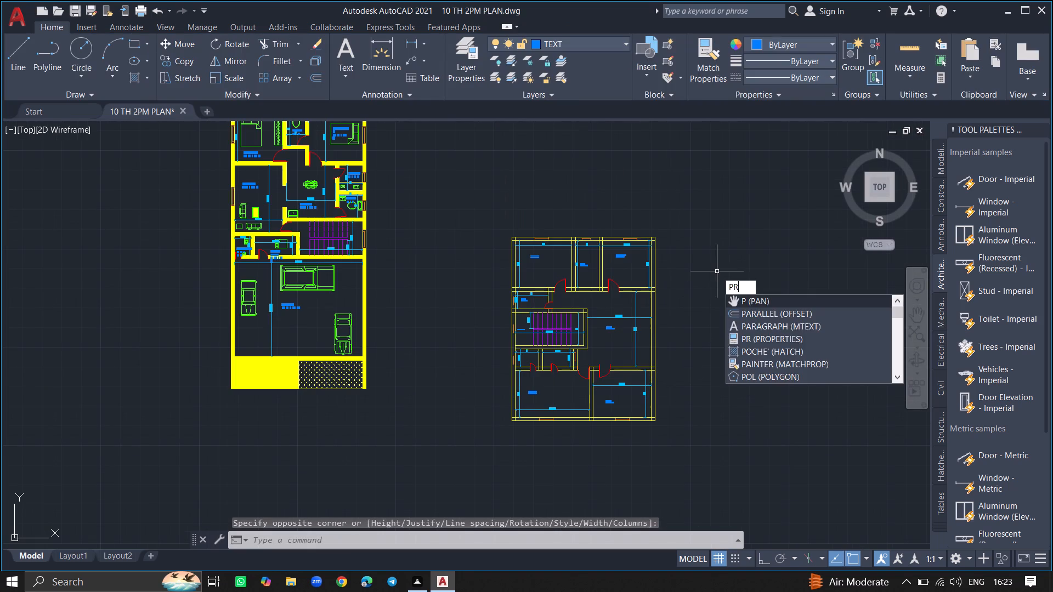
key(Return)
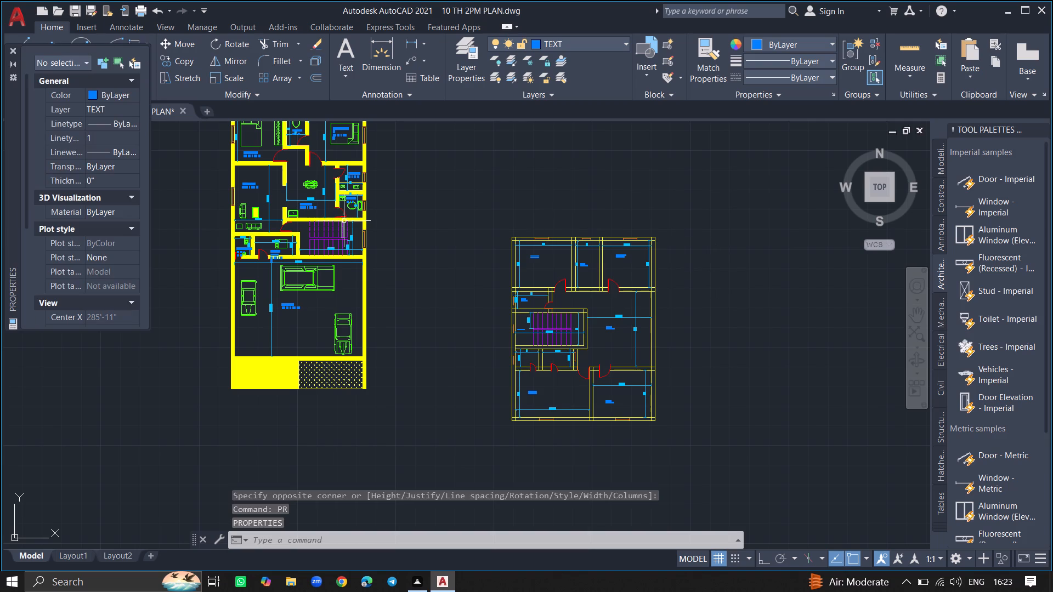
click(25, 234)
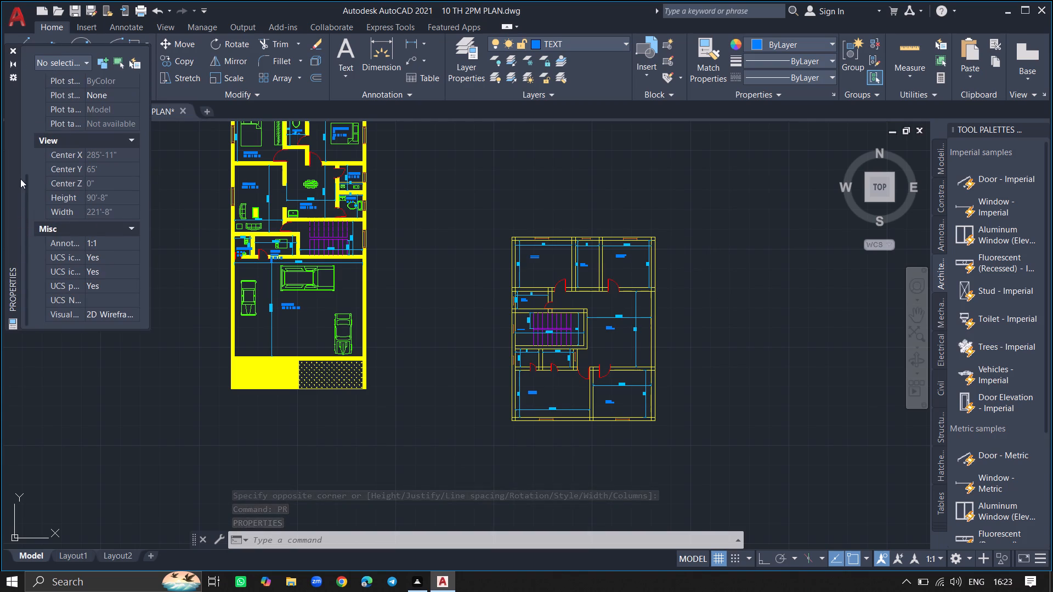
click(677, 206)
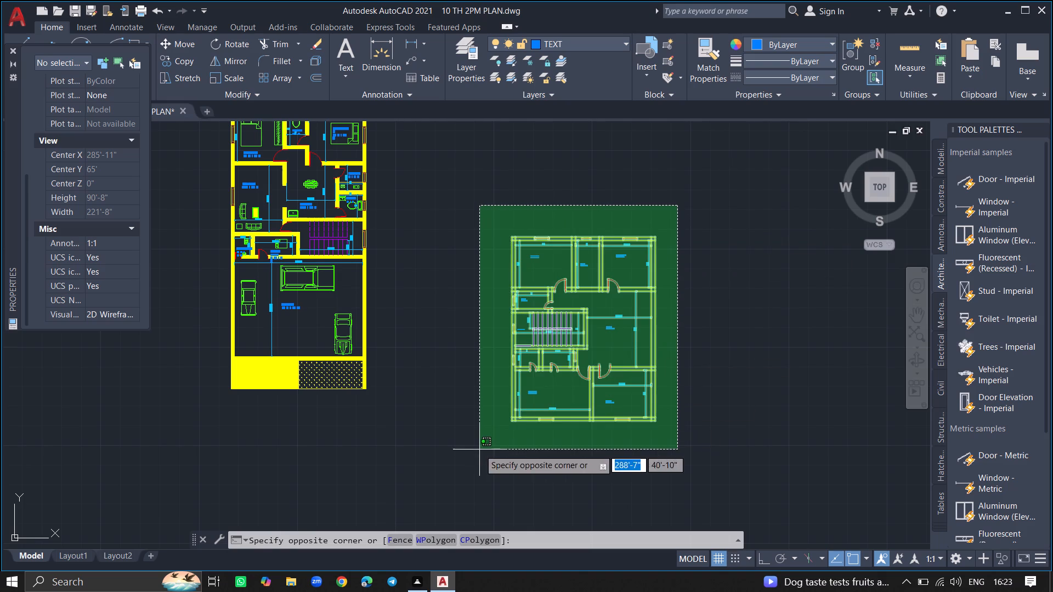
click(479, 449)
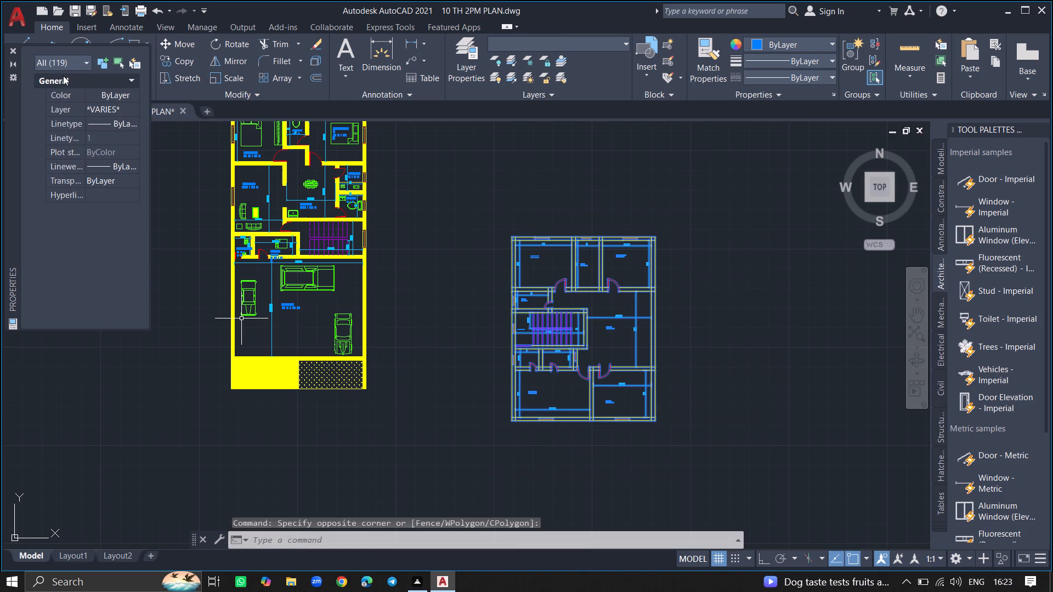
click(64, 63)
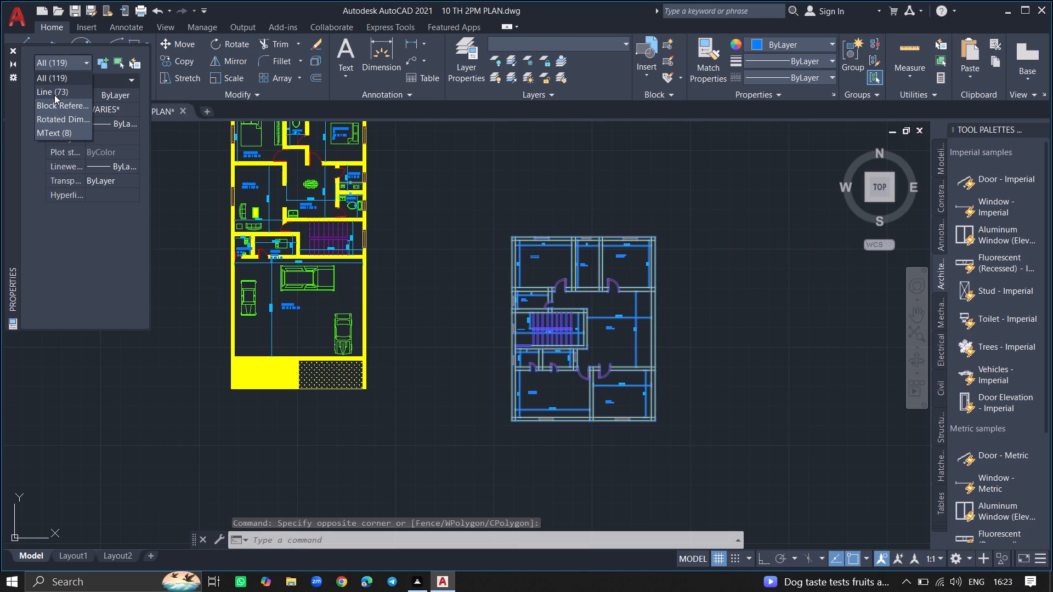
click(52, 133)
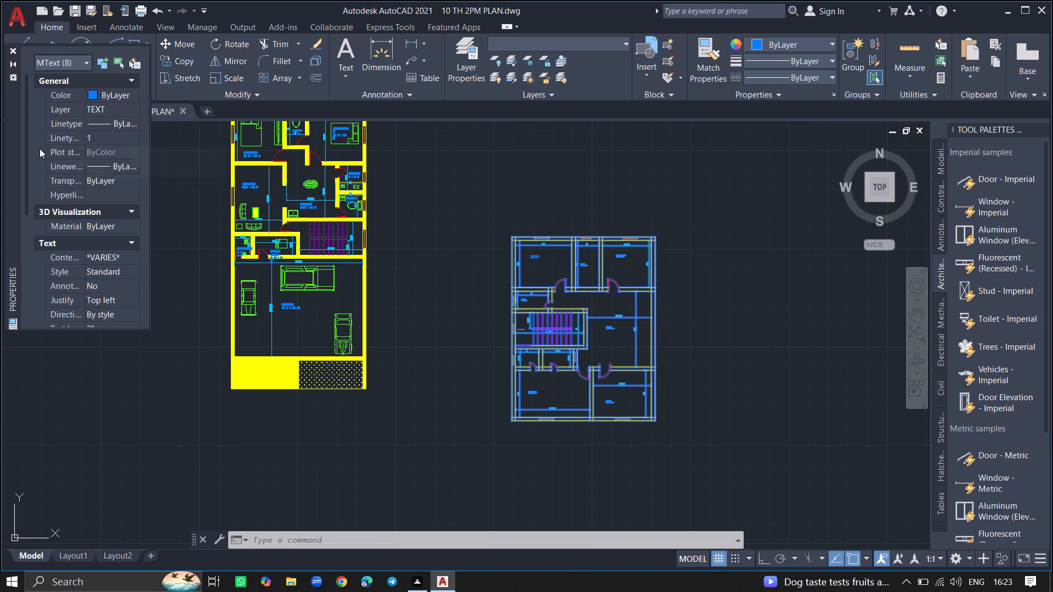
click(25, 224)
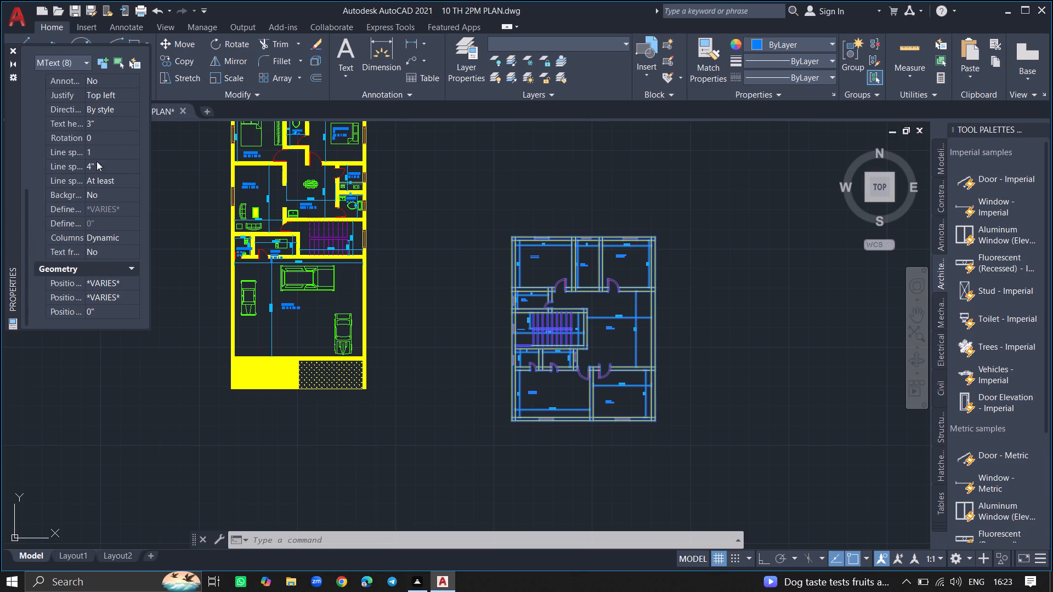
click(121, 120)
key(BackSpace)
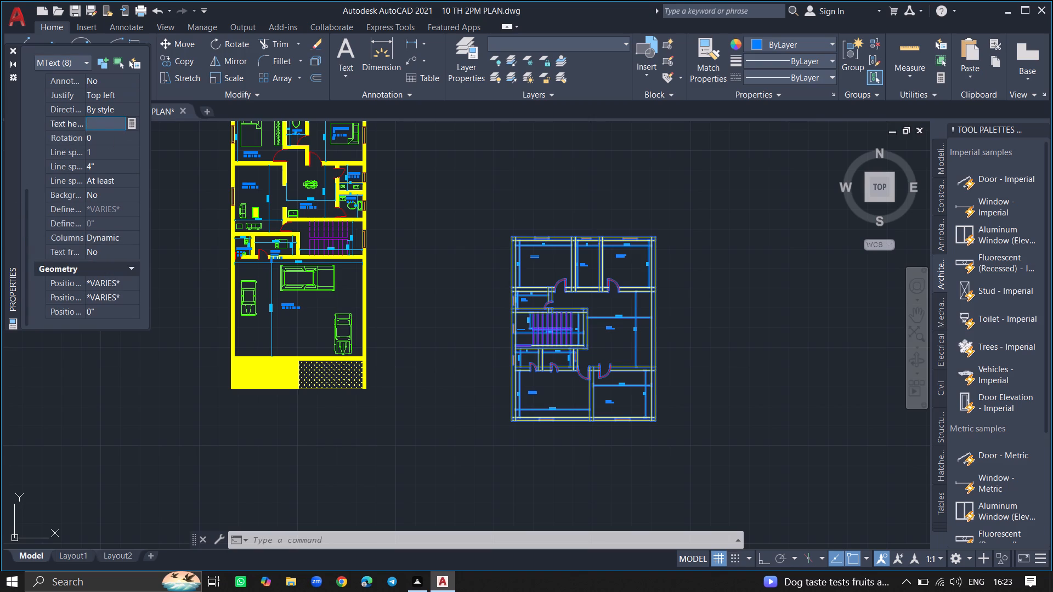
key(5)
key(shift+quotedbl)
click(502, 189)
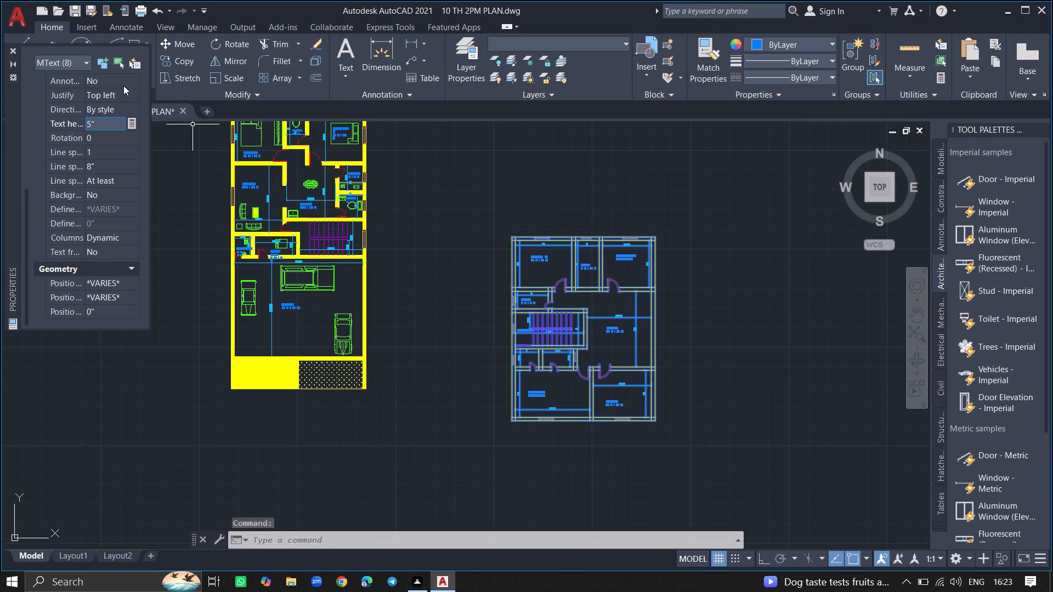
click(10, 50)
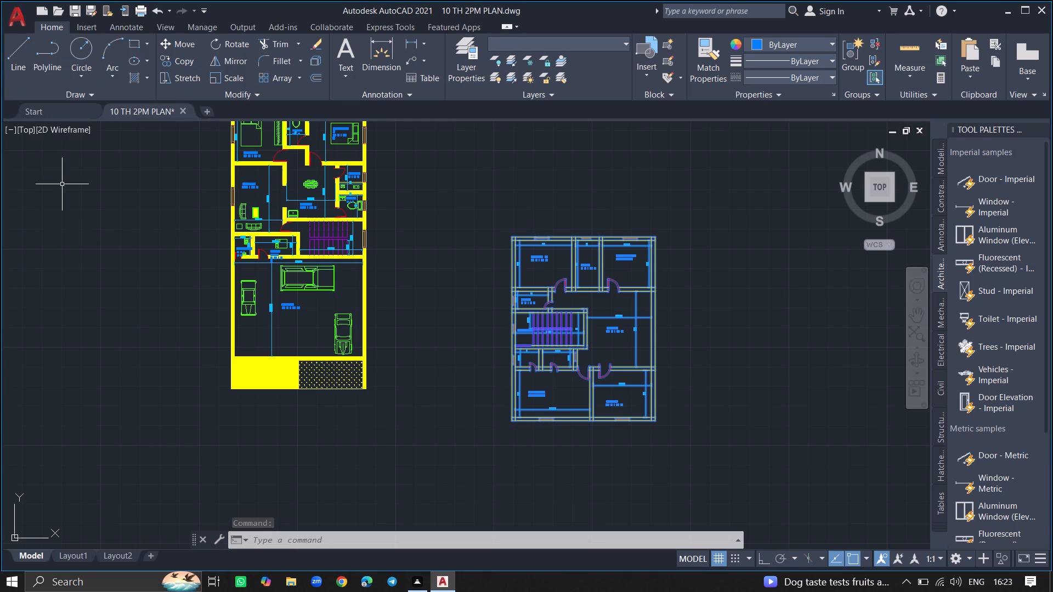
key(Escape)
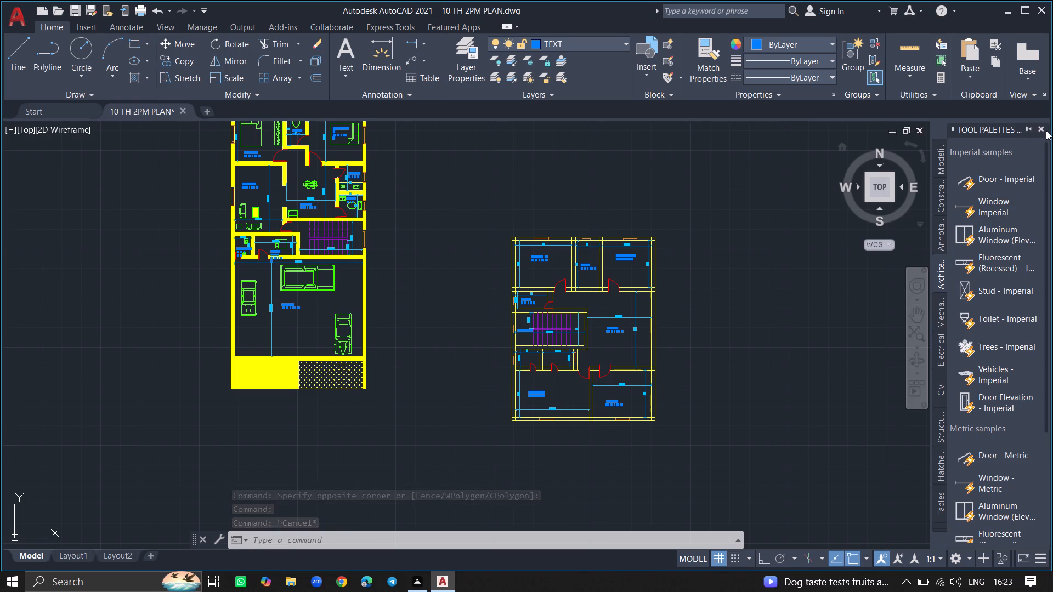
Close the tool palettes to enlarge the drawing area.
click(1043, 129)
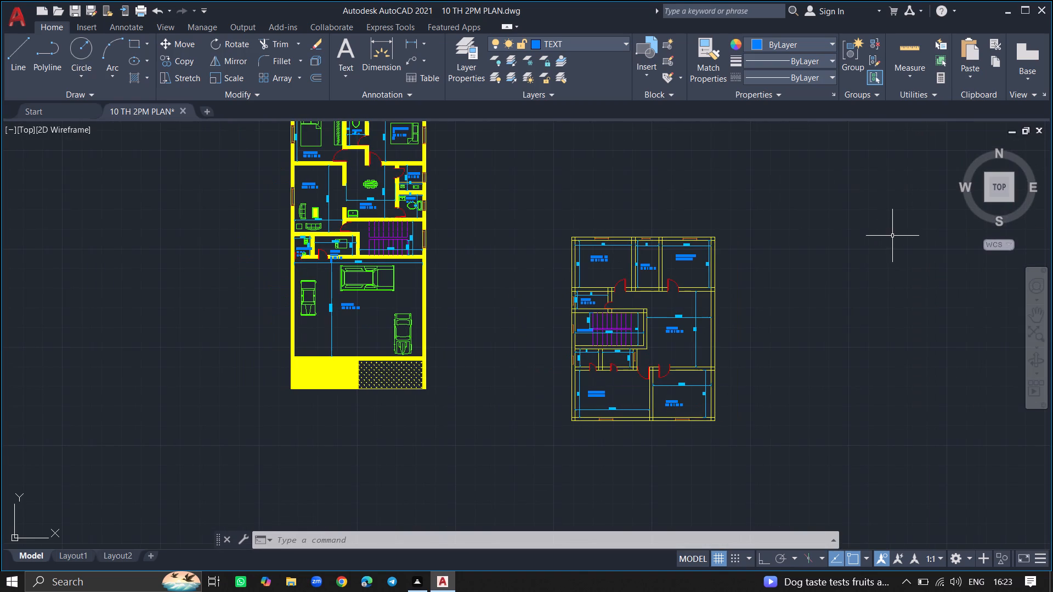
Review the text and primary units settings of the ISO-25 dimension style.
click(784, 205)
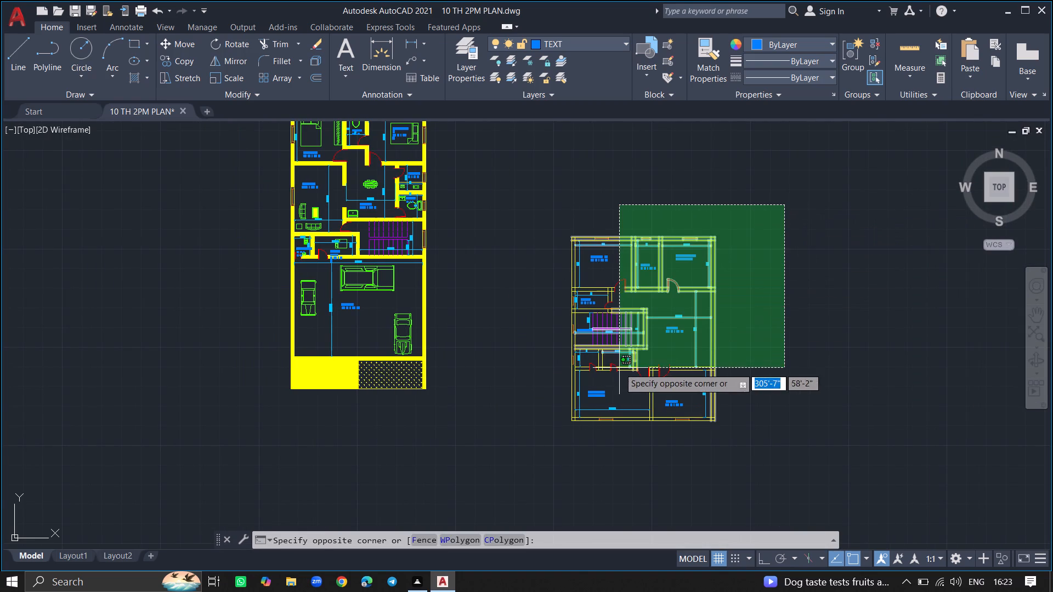
click(539, 458)
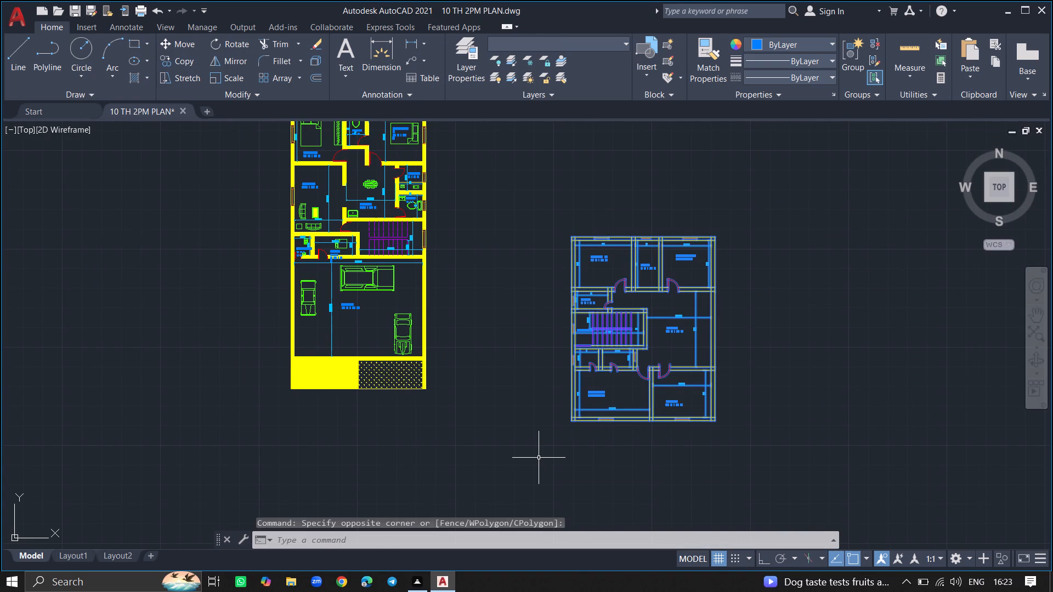
key(d)
key(Return)
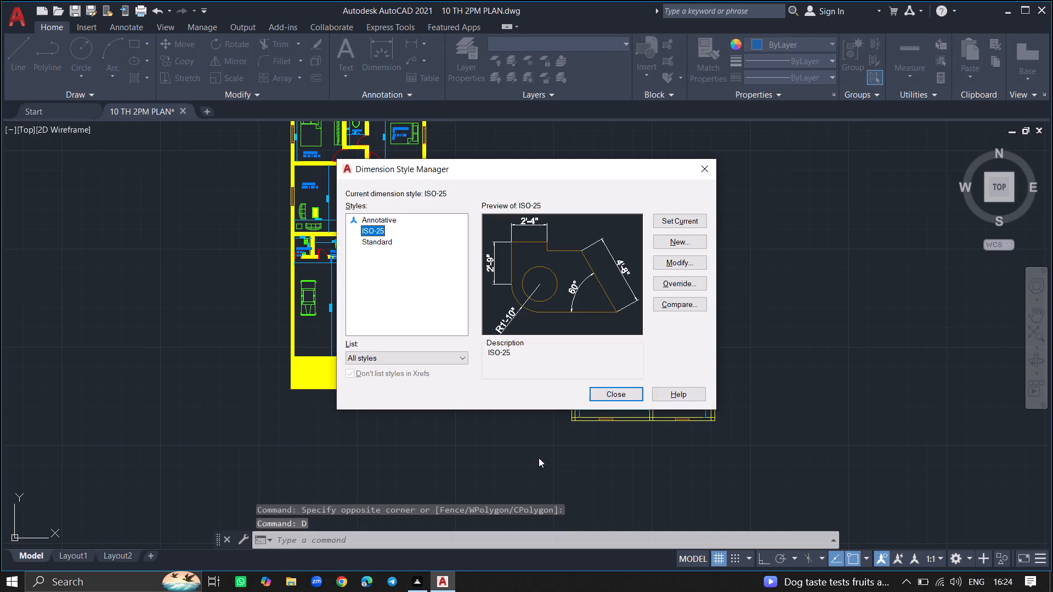
click(658, 265)
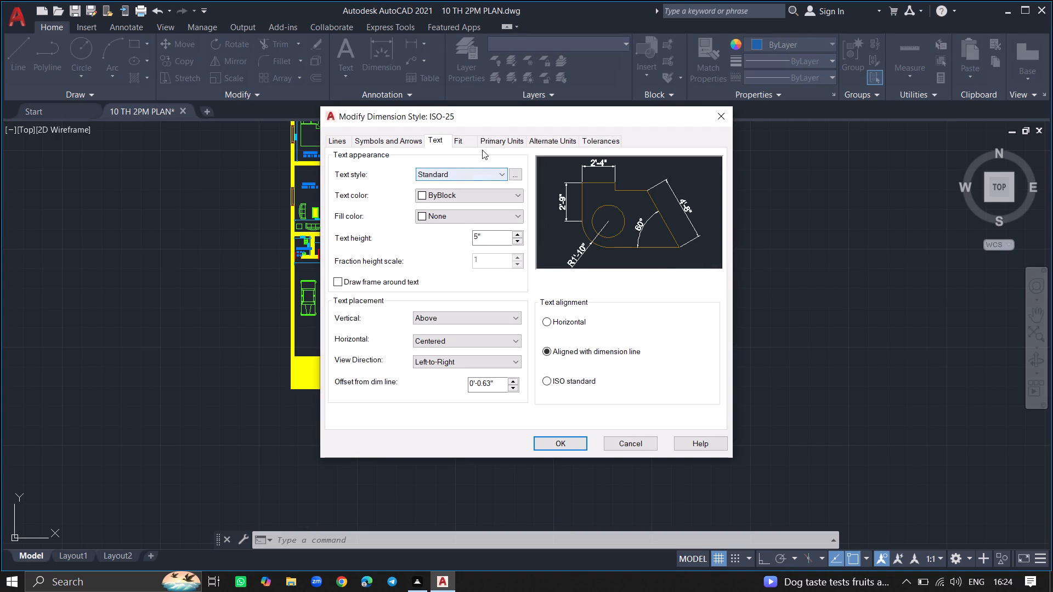
click(491, 145)
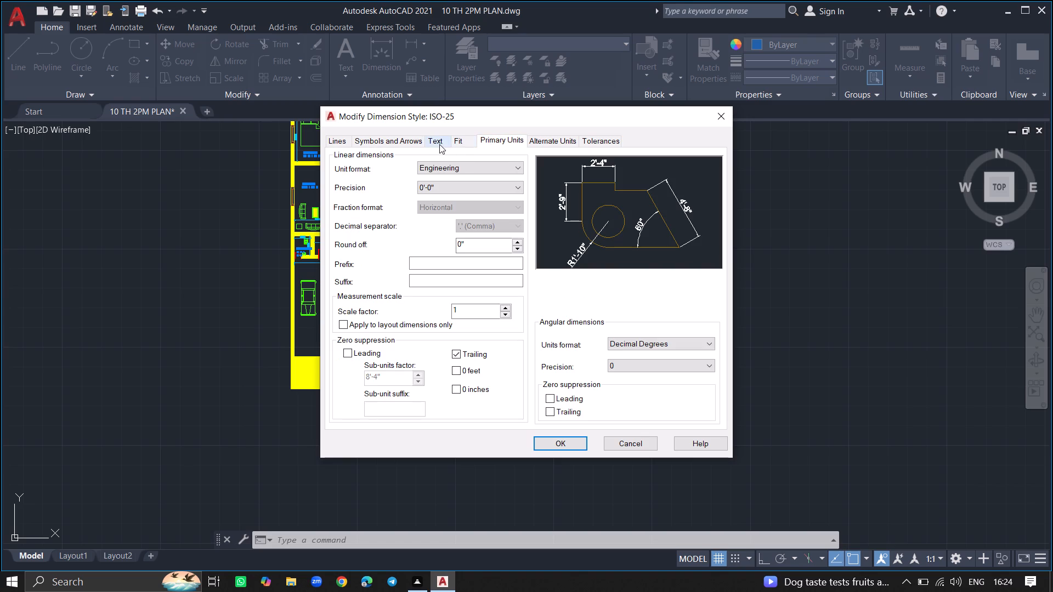
click(437, 144)
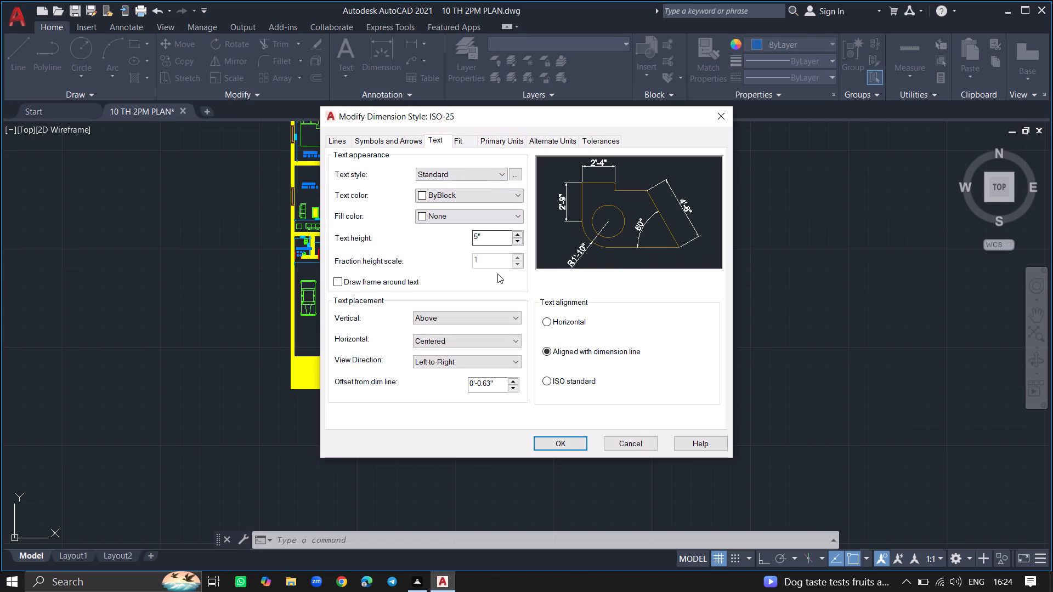
click(556, 442)
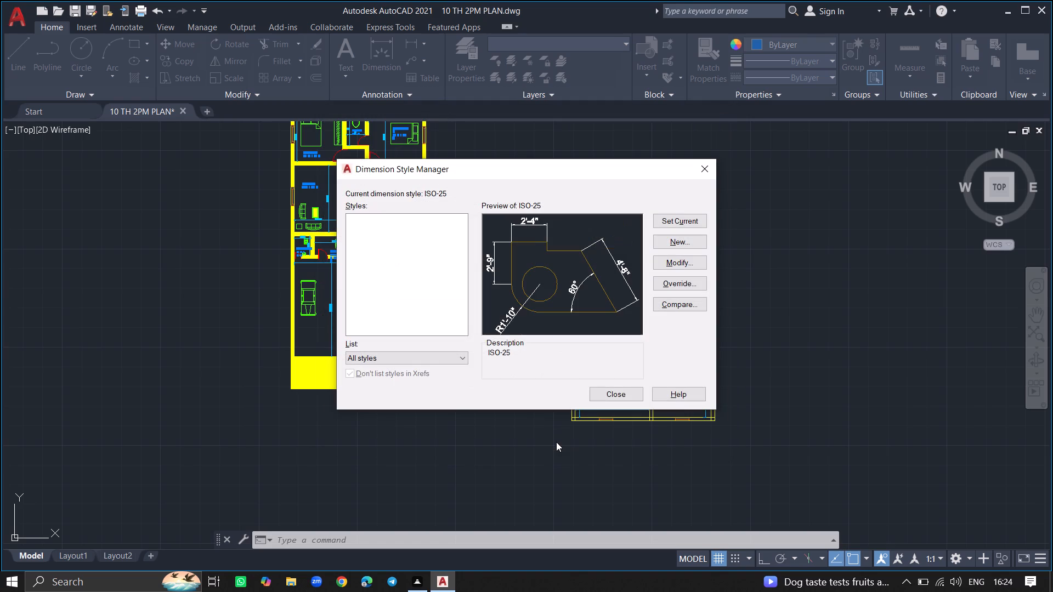
click(621, 391)
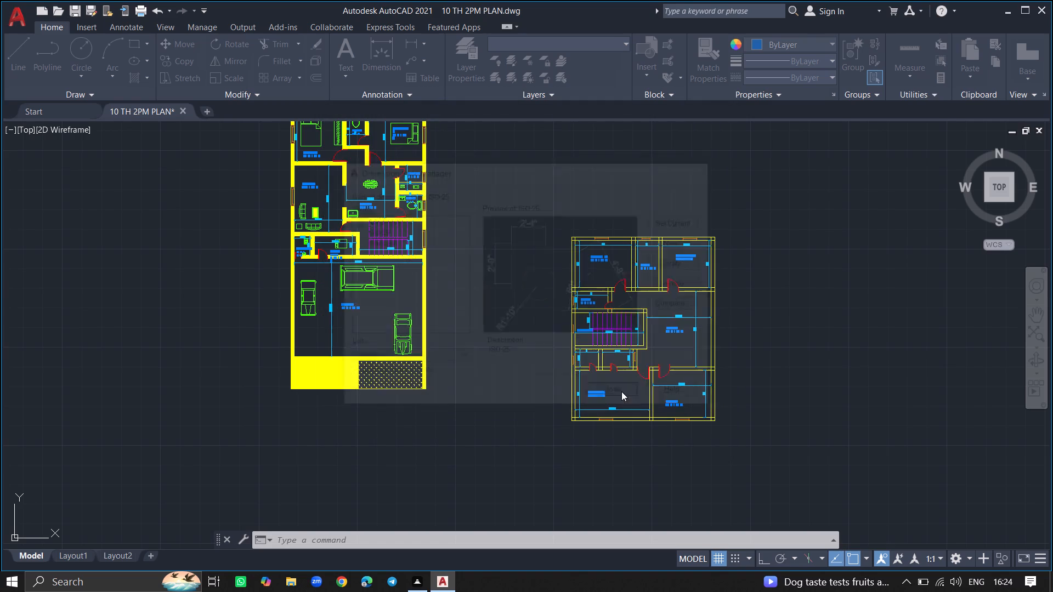
Move the entire new floor plan closer to the east side of the furnished plan.
click(765, 215)
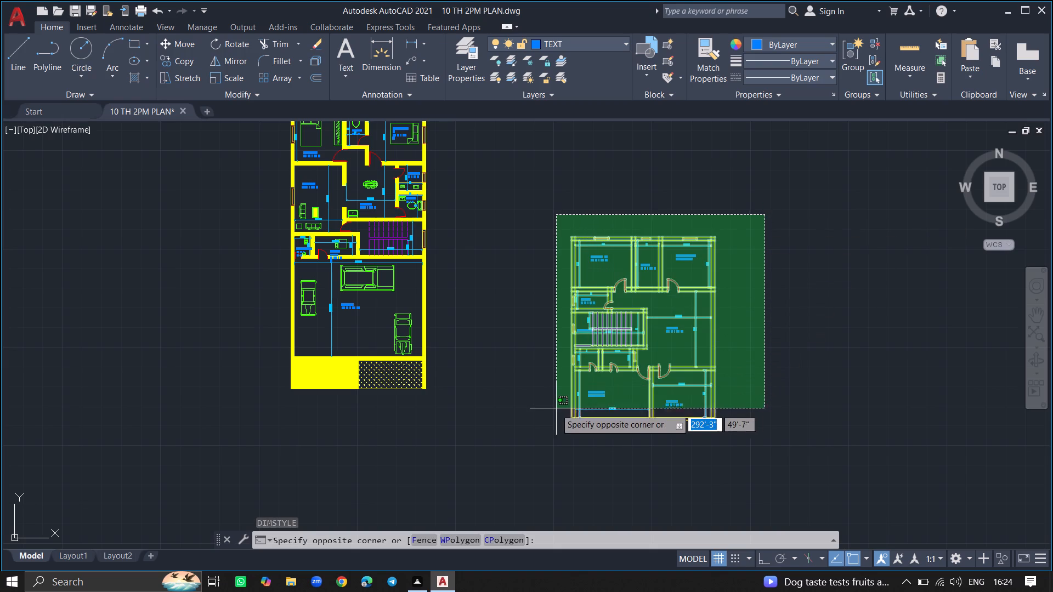
click(546, 438)
text(MOVE)
key(Return)
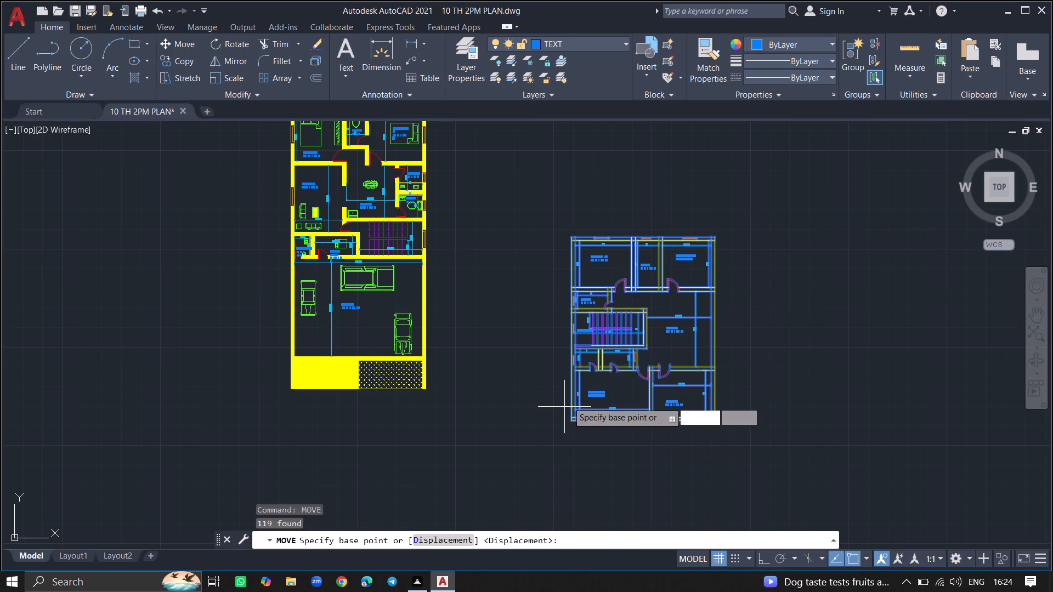
click(631, 341)
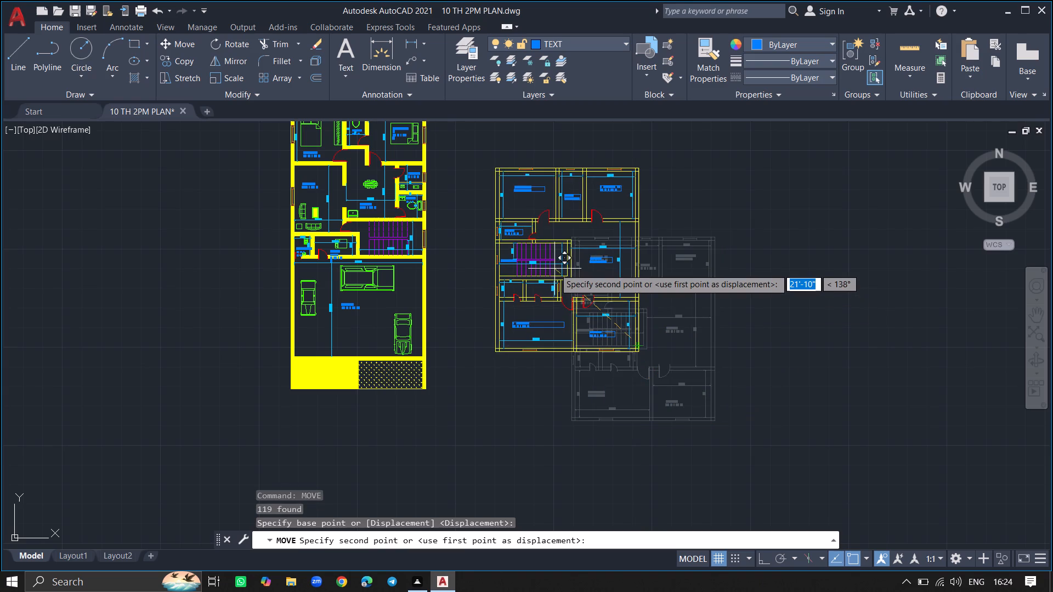
ctrl+scroll(554, 269, down, 1)
click(544, 262)
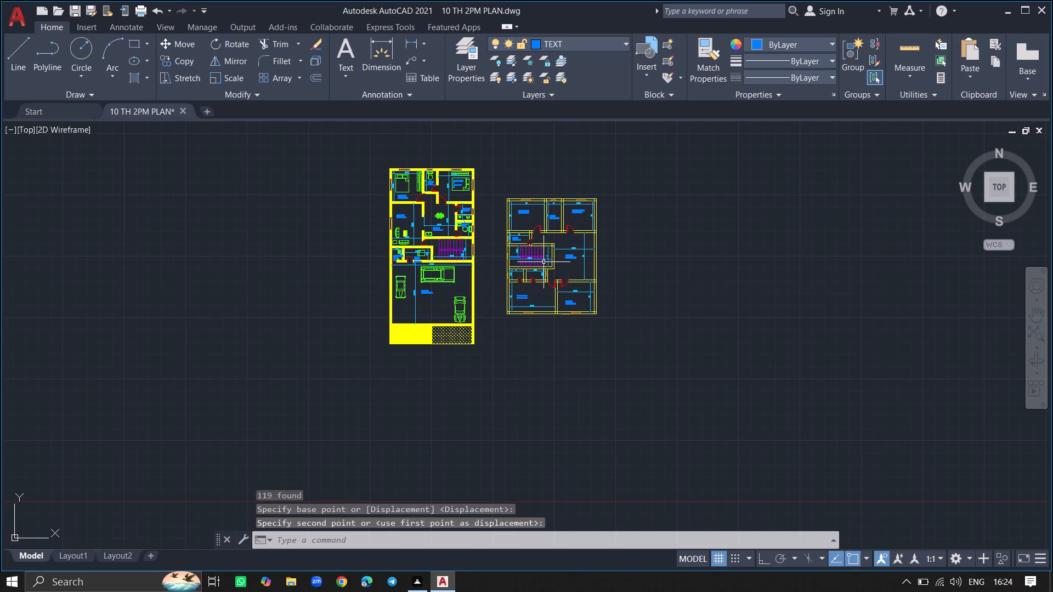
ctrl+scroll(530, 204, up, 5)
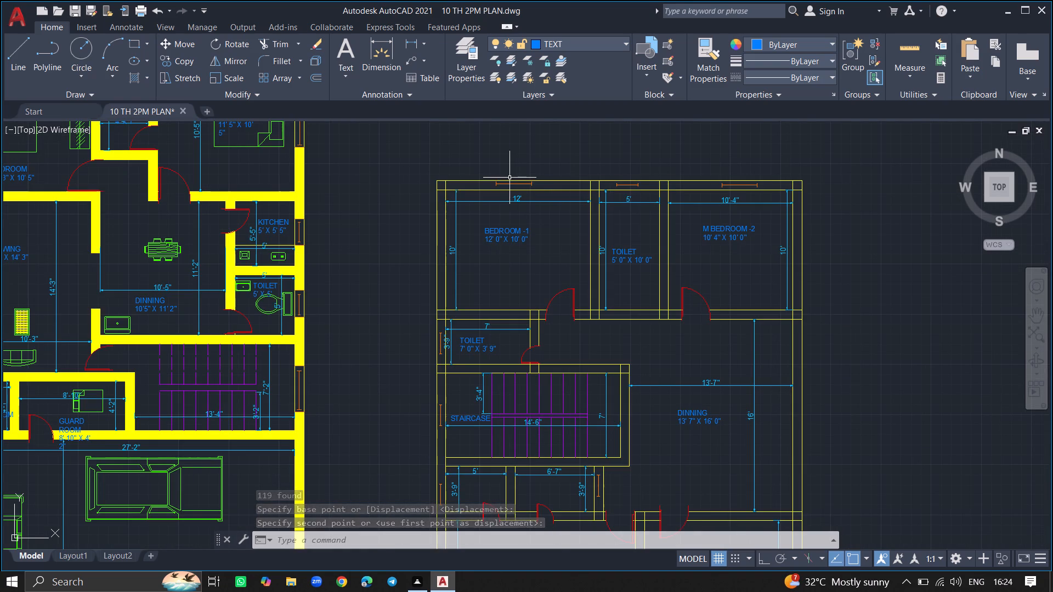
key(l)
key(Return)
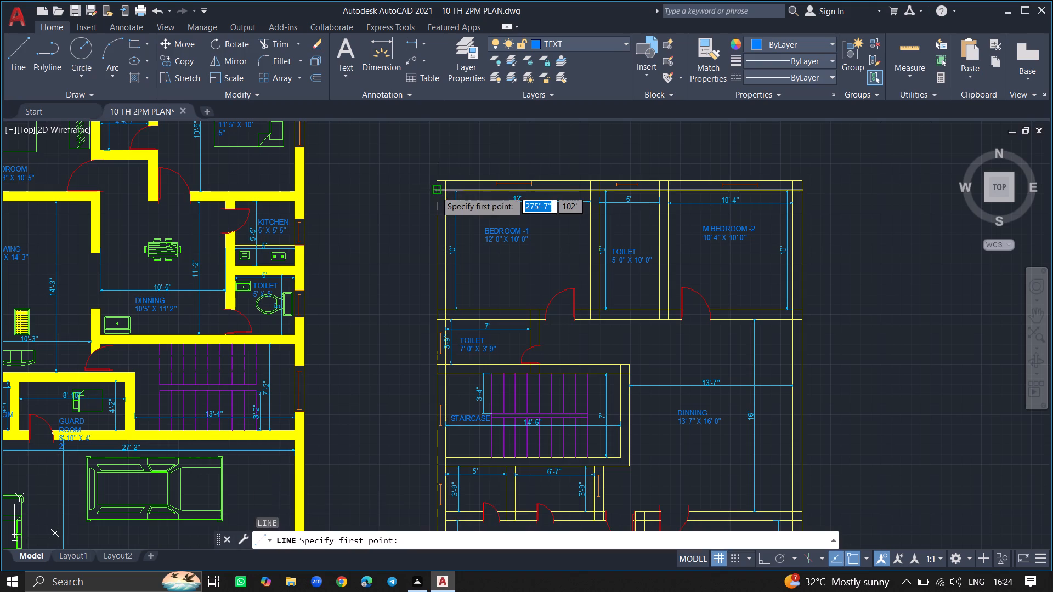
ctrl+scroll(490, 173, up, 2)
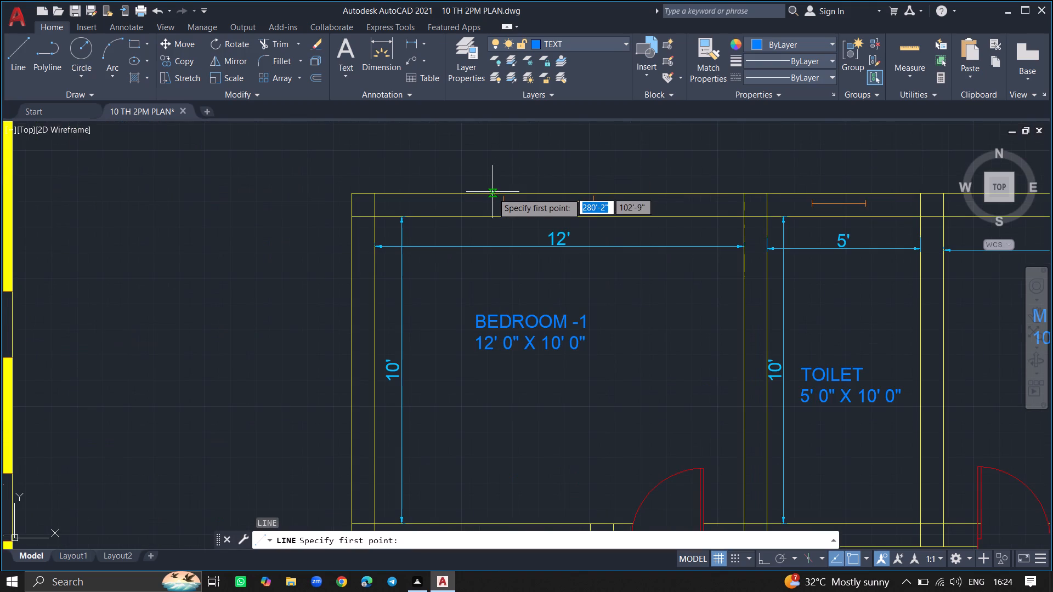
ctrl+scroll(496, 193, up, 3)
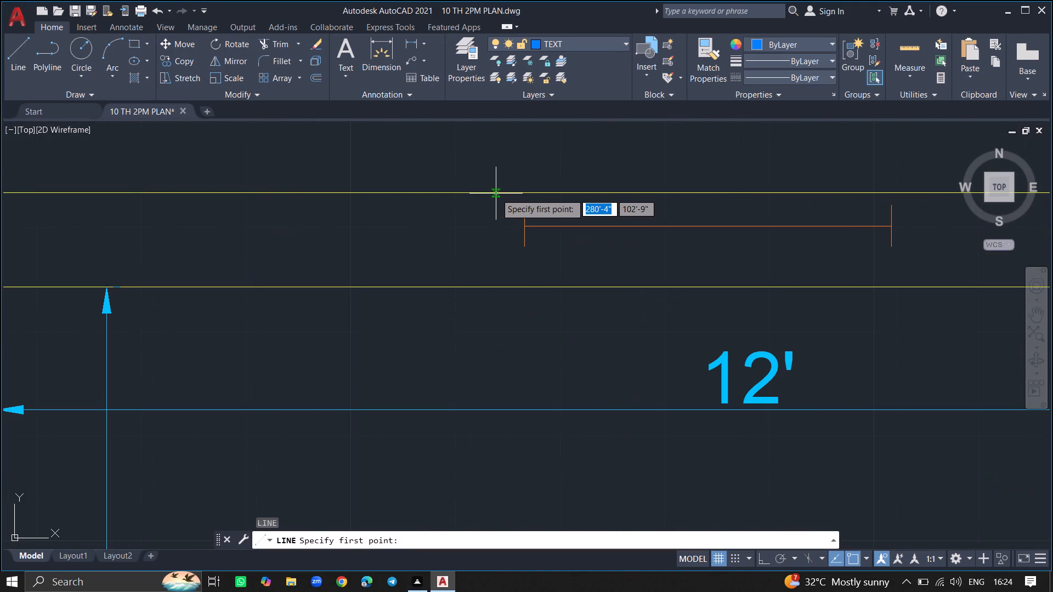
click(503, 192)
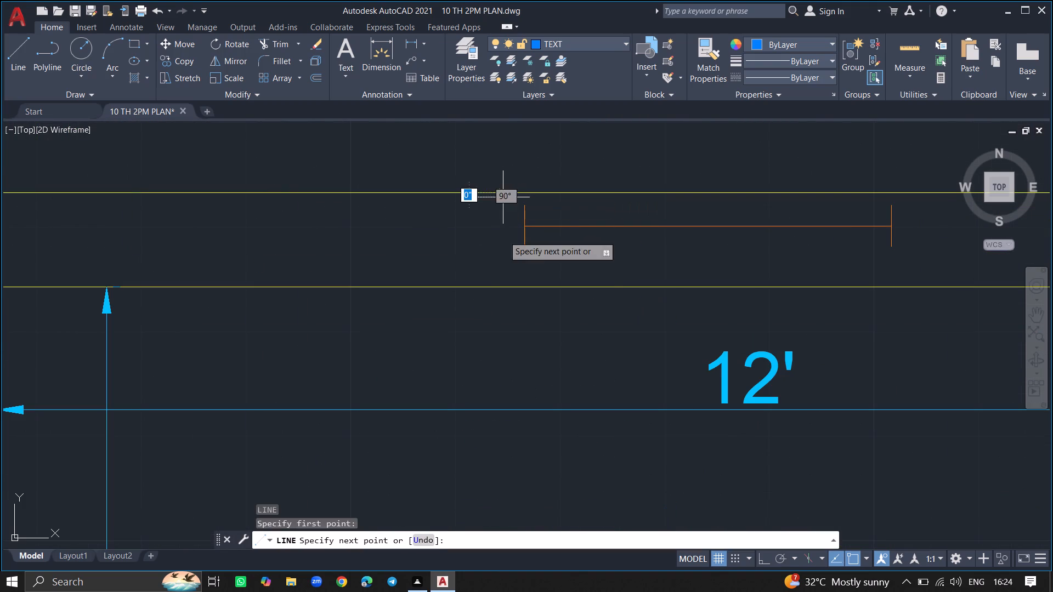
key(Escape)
Make WALLS the current layer and close the layer manager.
ctrl+scroll(506, 265, down, 3)
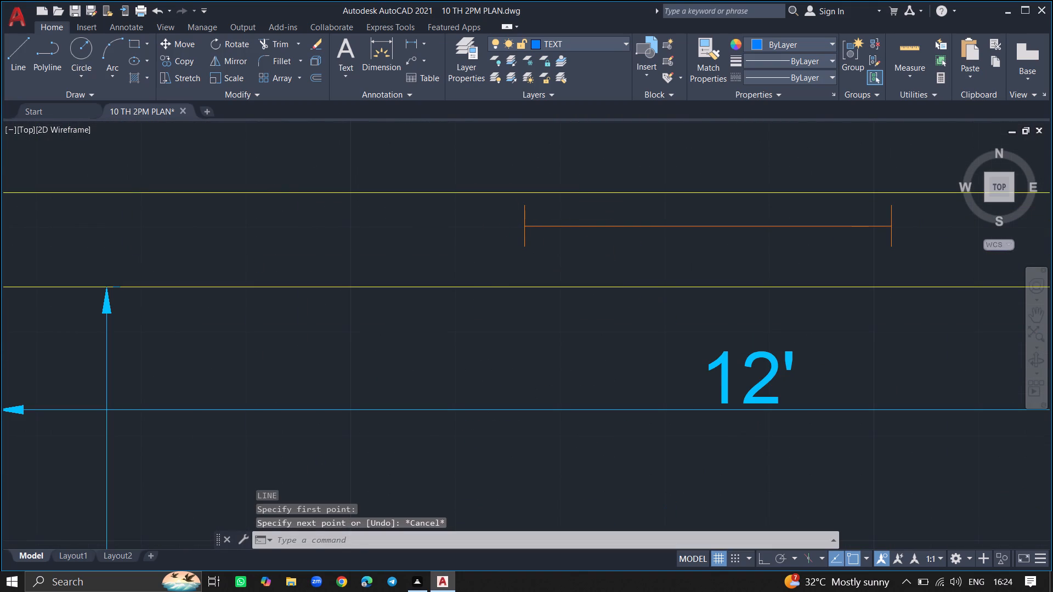
ctrl+scroll(506, 265, down, 2)
ctrl+scroll(447, 272, down, 3)
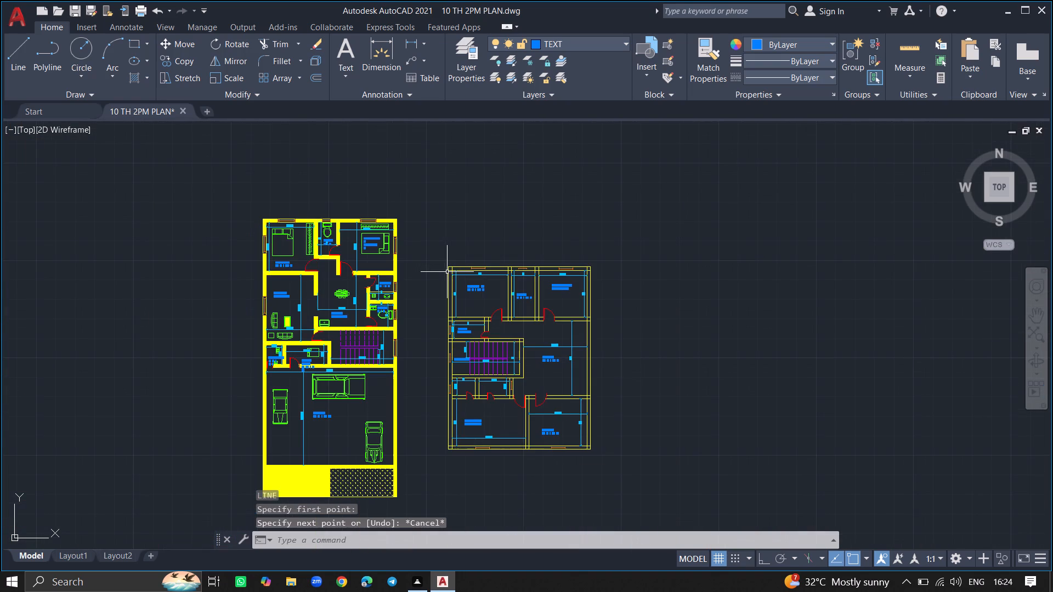
ctrl+scroll(400, 337, down, 2)
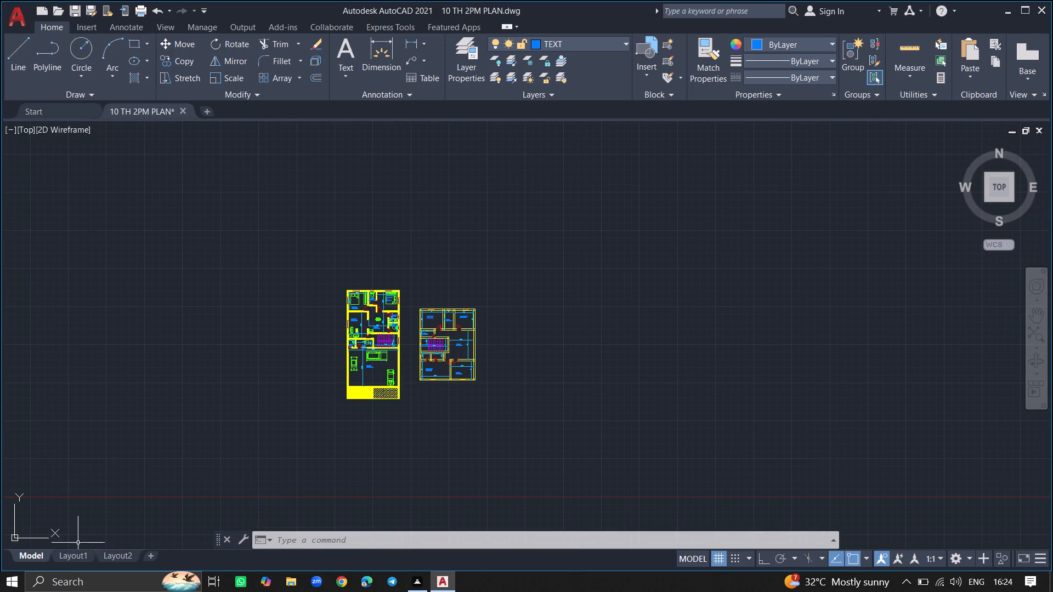
ctrl+scroll(455, 303, up, 3)
ctrl+scroll(337, 346, up, 3)
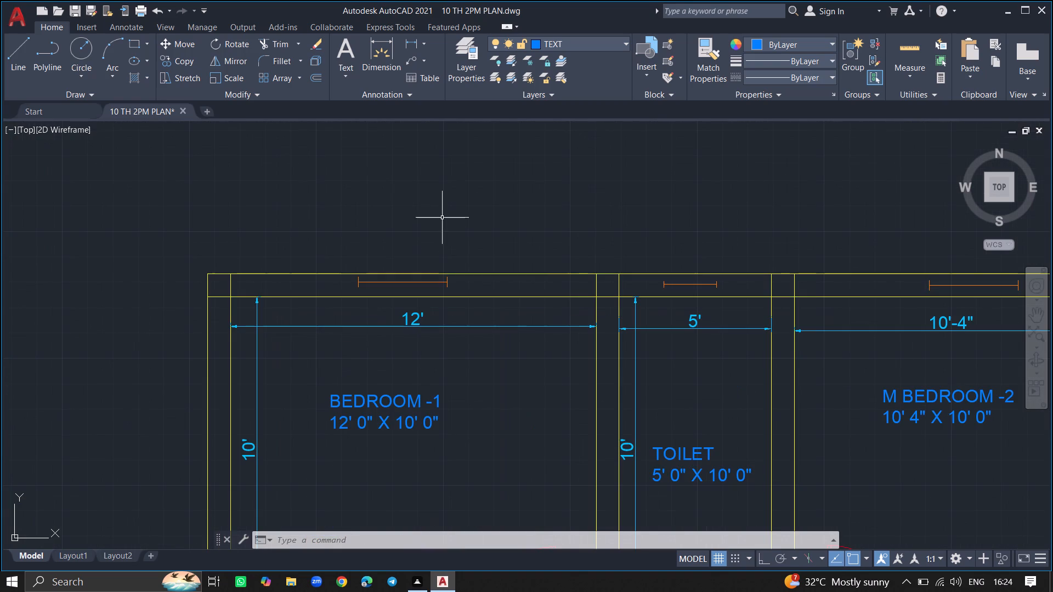
double_click(464, 73)
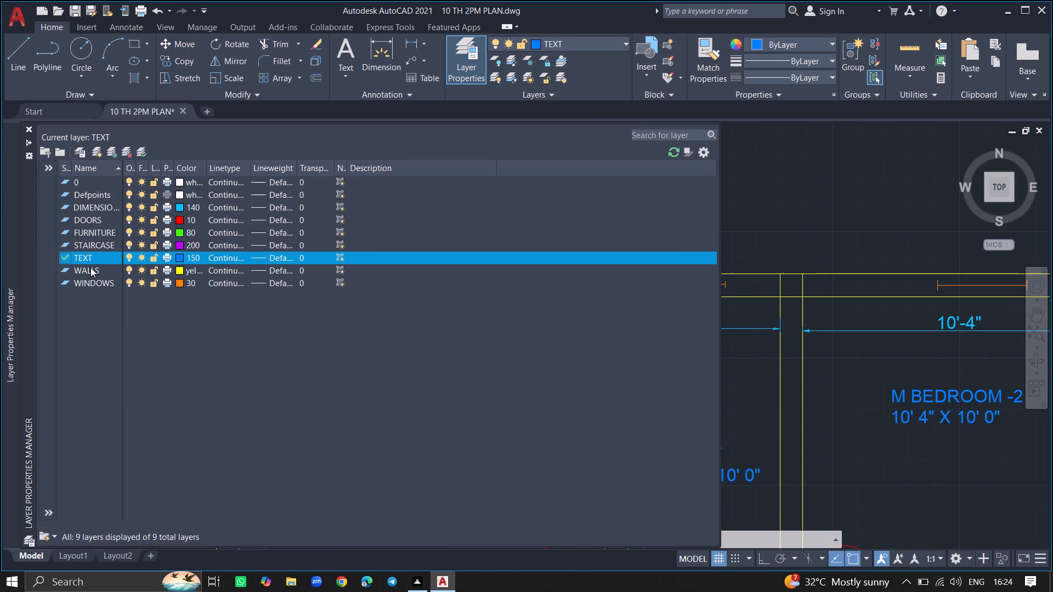
double_click(90, 267)
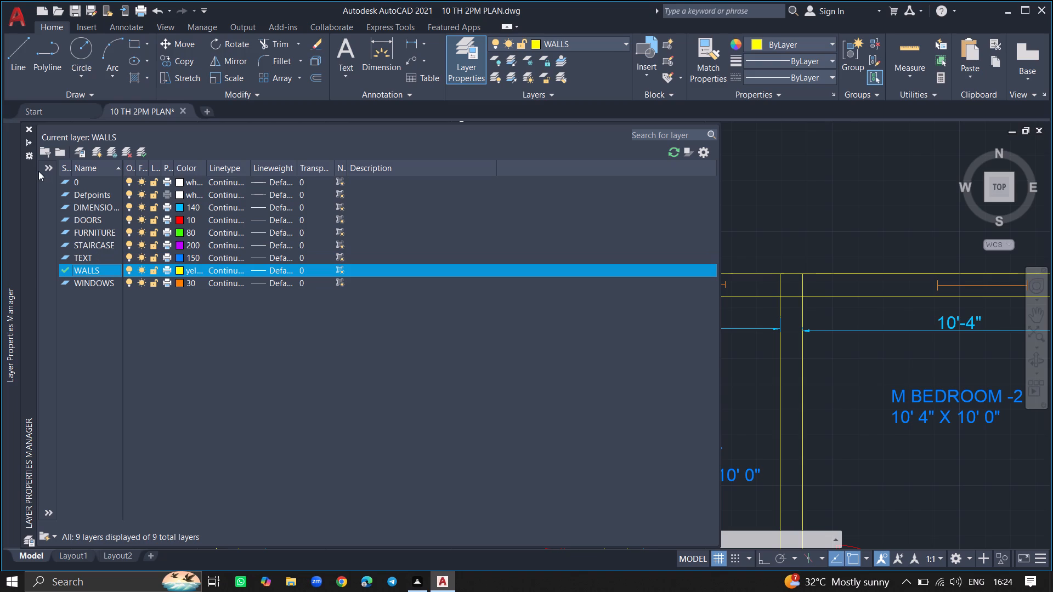
click(27, 126)
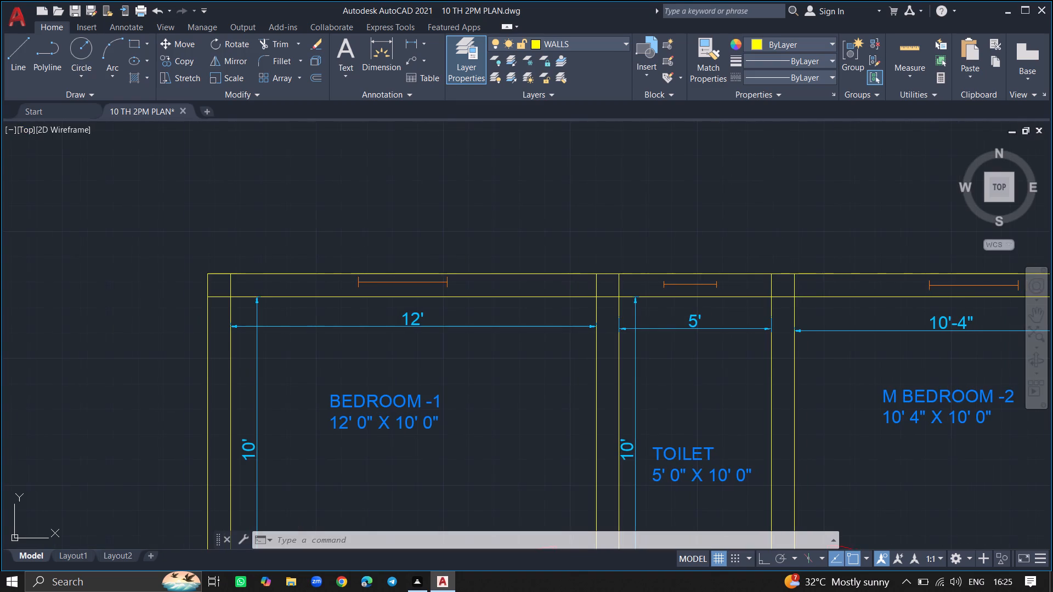
Draw a line straight across the north wall's thickness on each side of the BEDROOM -1 window.
key(l)
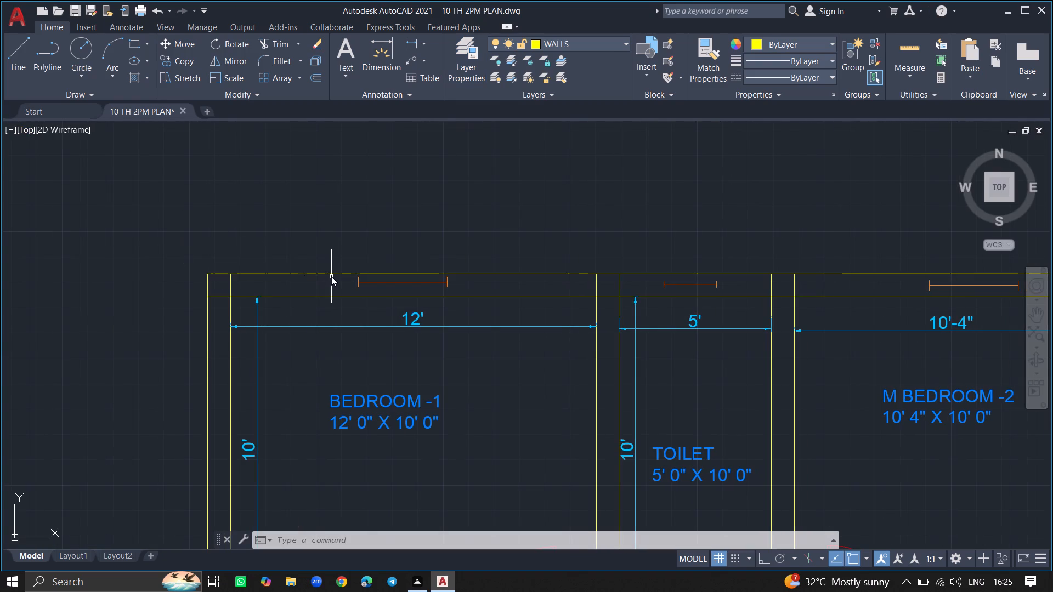
key(Return)
ctrl+scroll(331, 276, up, 1)
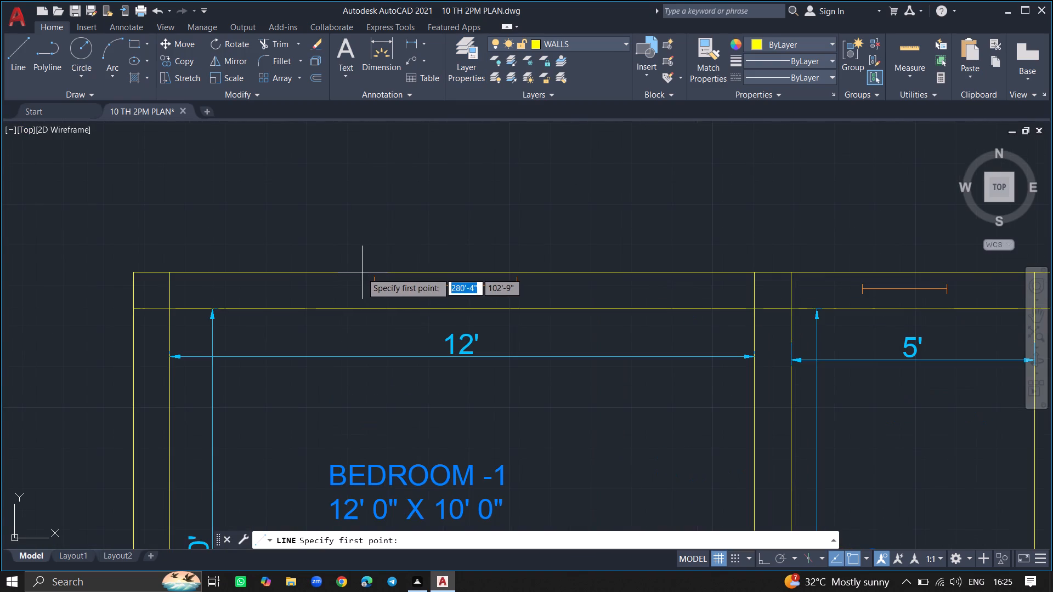
click(361, 272)
click(364, 312)
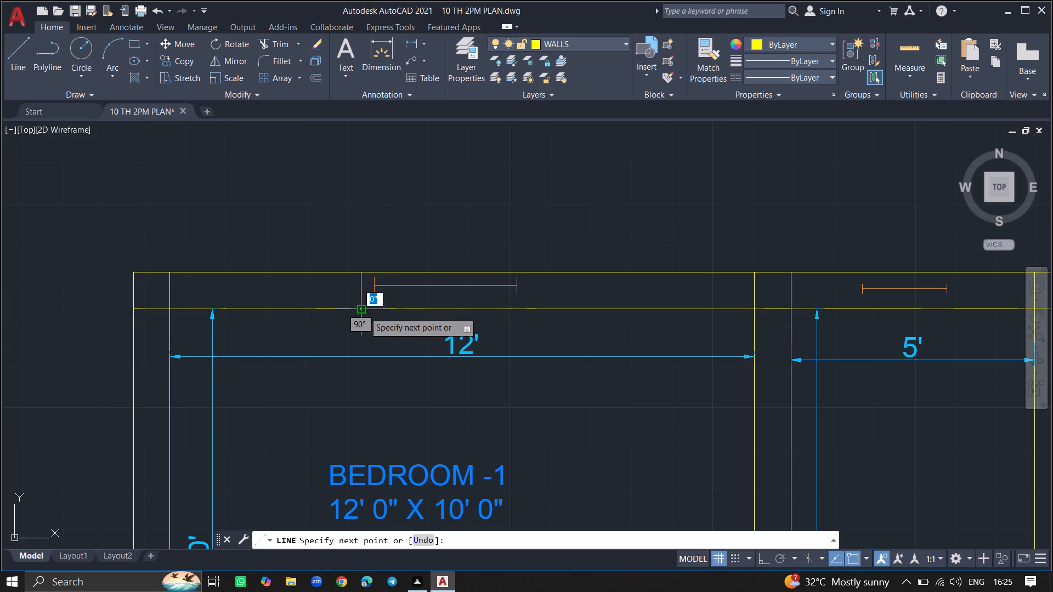
key(Return)
key(l)
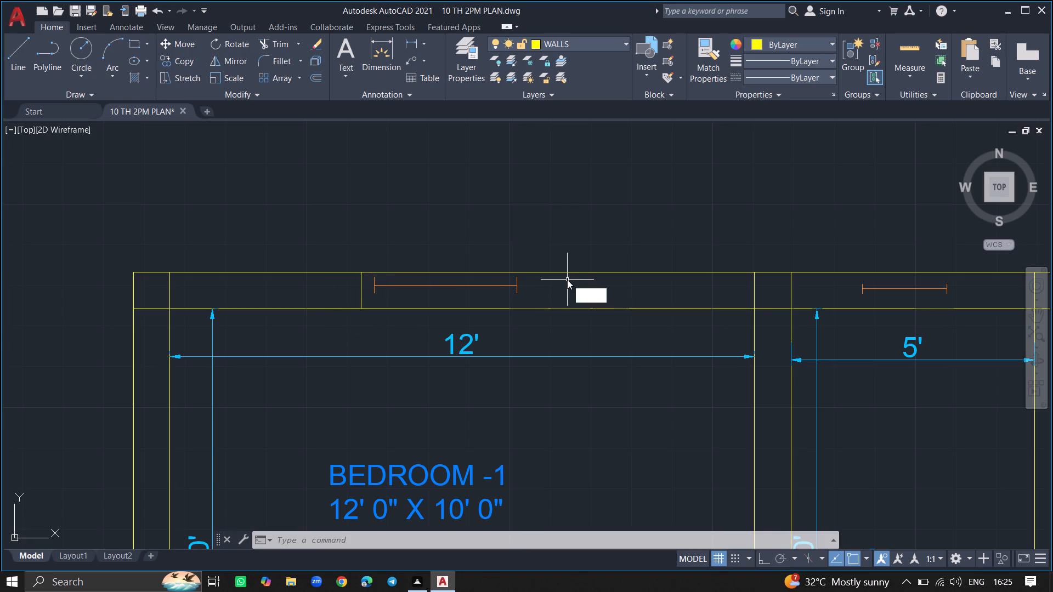
key(Return)
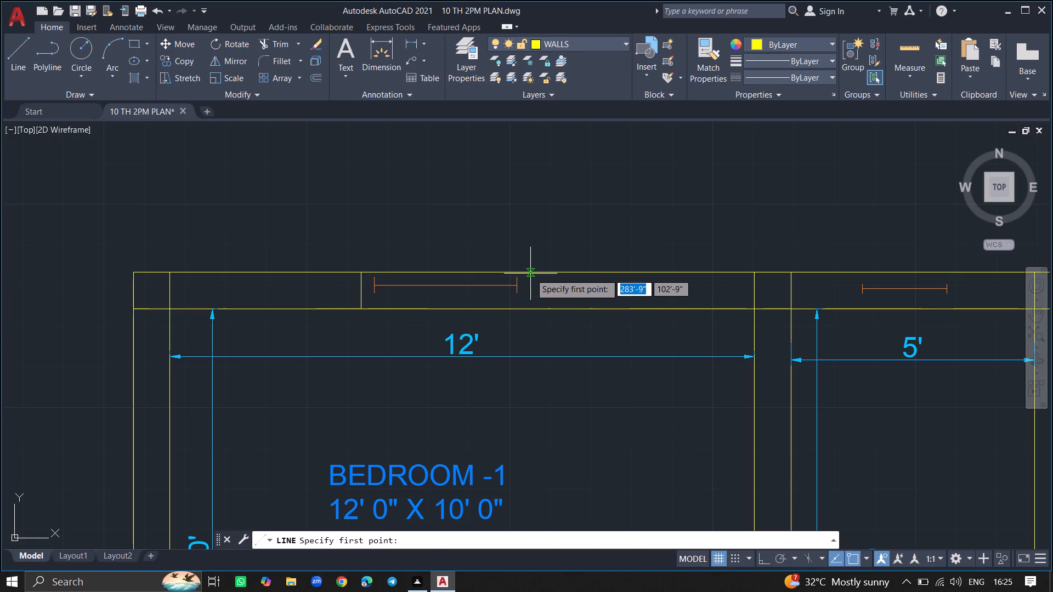
drag(530, 274, 531, 308)
click(531, 308)
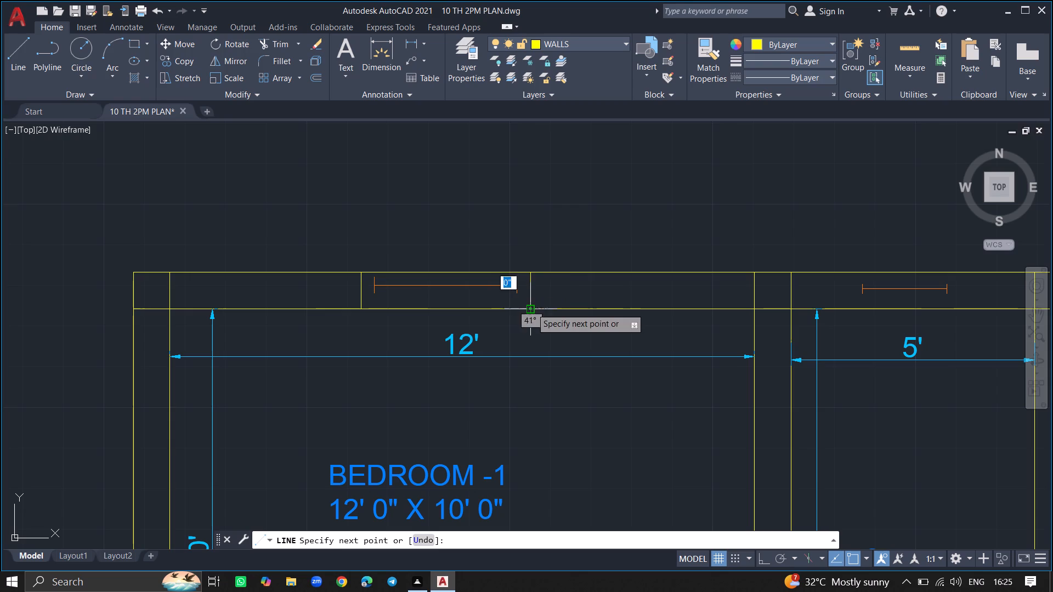
key(Return)
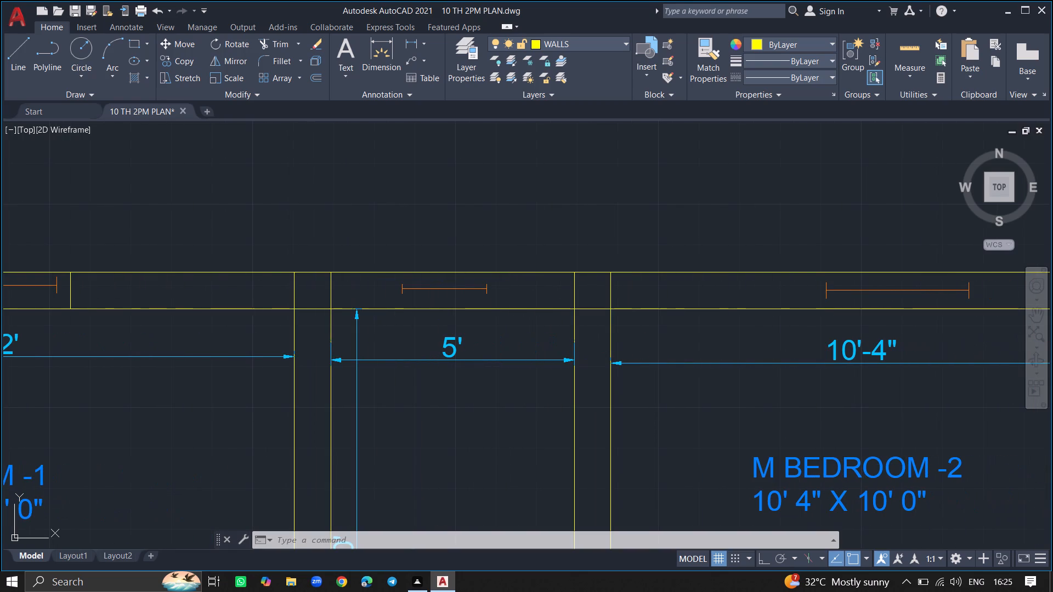
Draw a 9" line straight across the north wall's thickness on each side of the 5' 0" X 10' 0" TOILET window.
key(l)
key(Return)
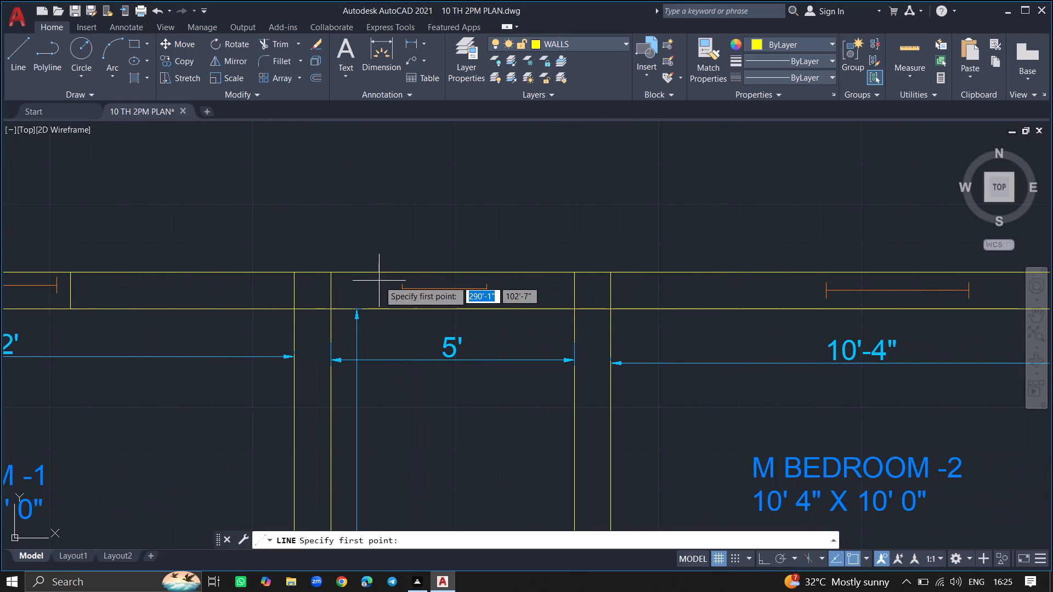
click(390, 273)
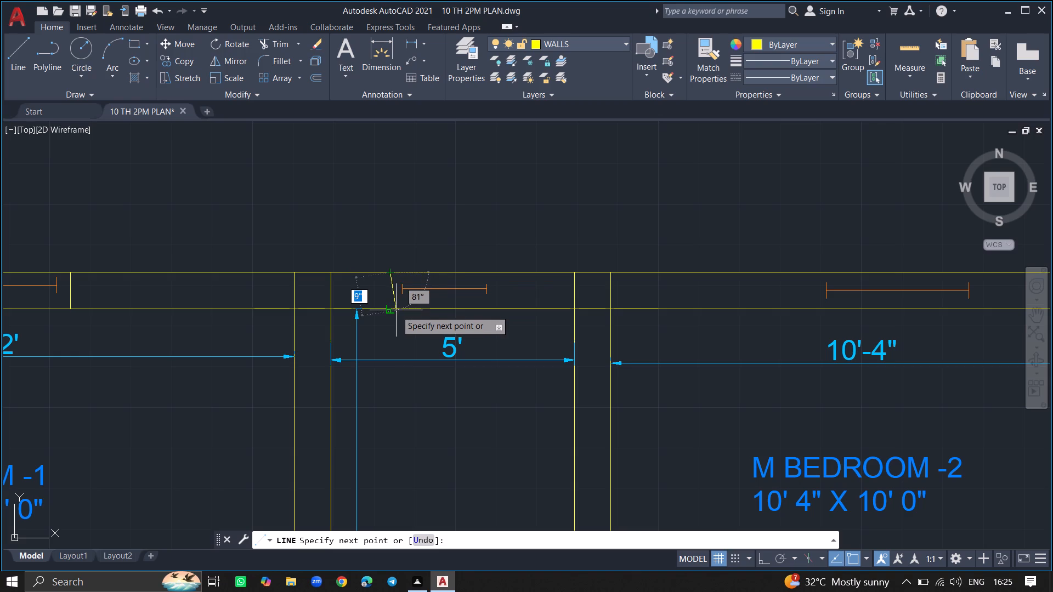
click(392, 312)
key(Return)
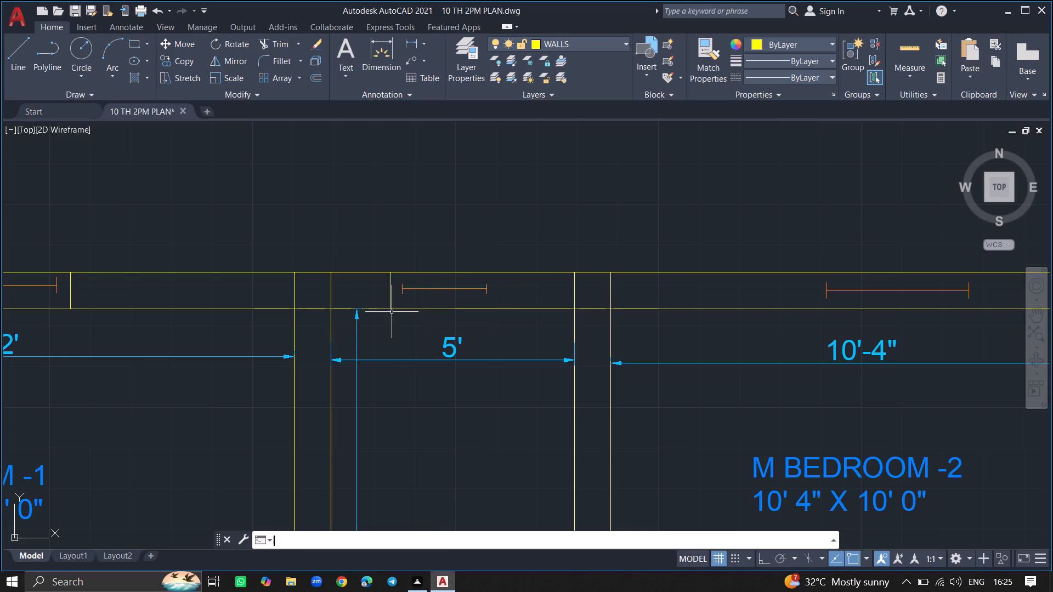
key(F8)
key(l)
key(Return)
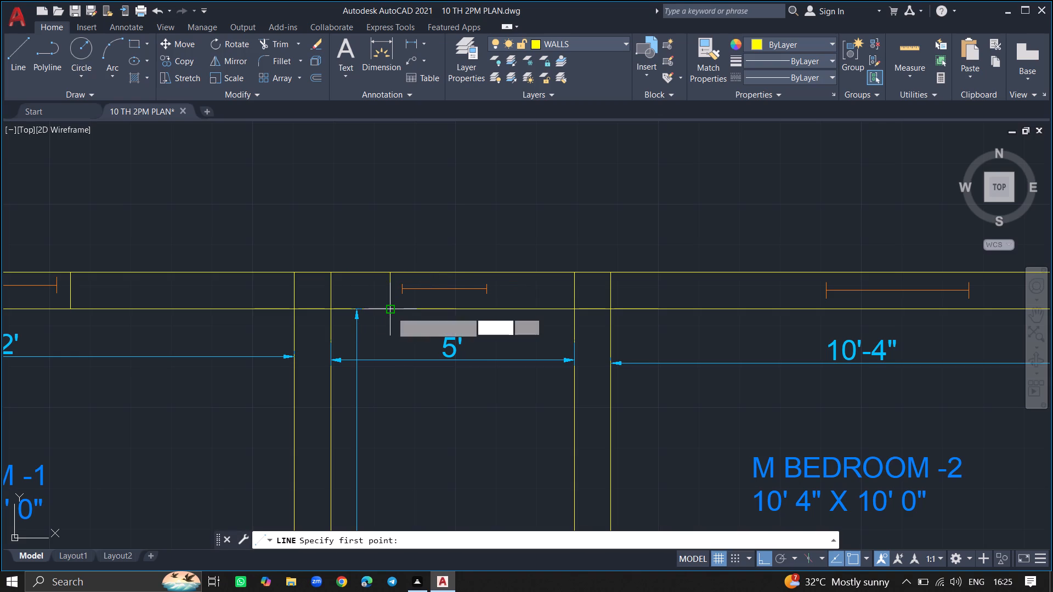
click(499, 277)
click(501, 310)
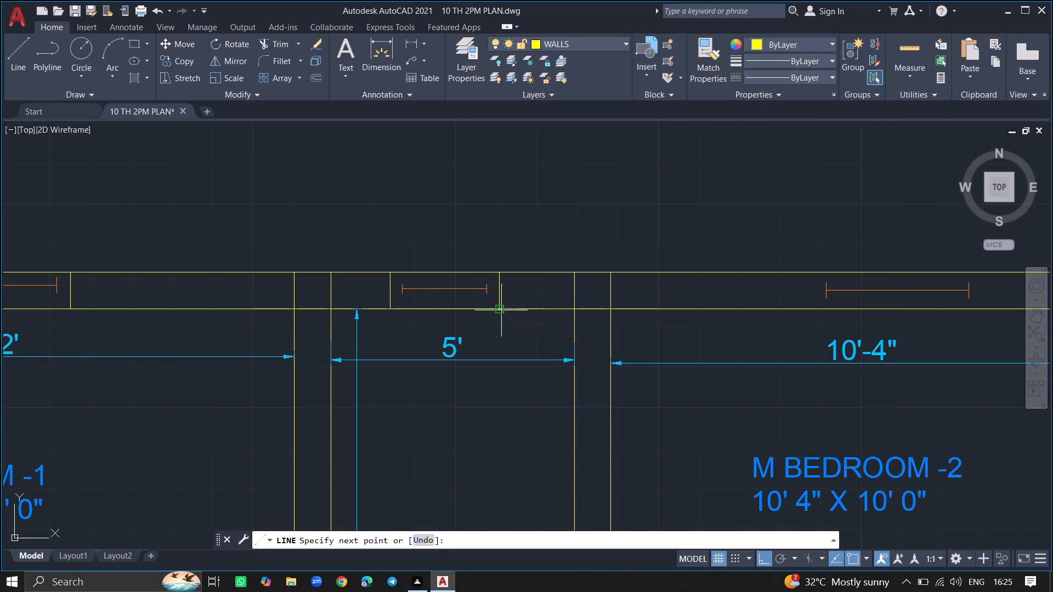
key(Return)
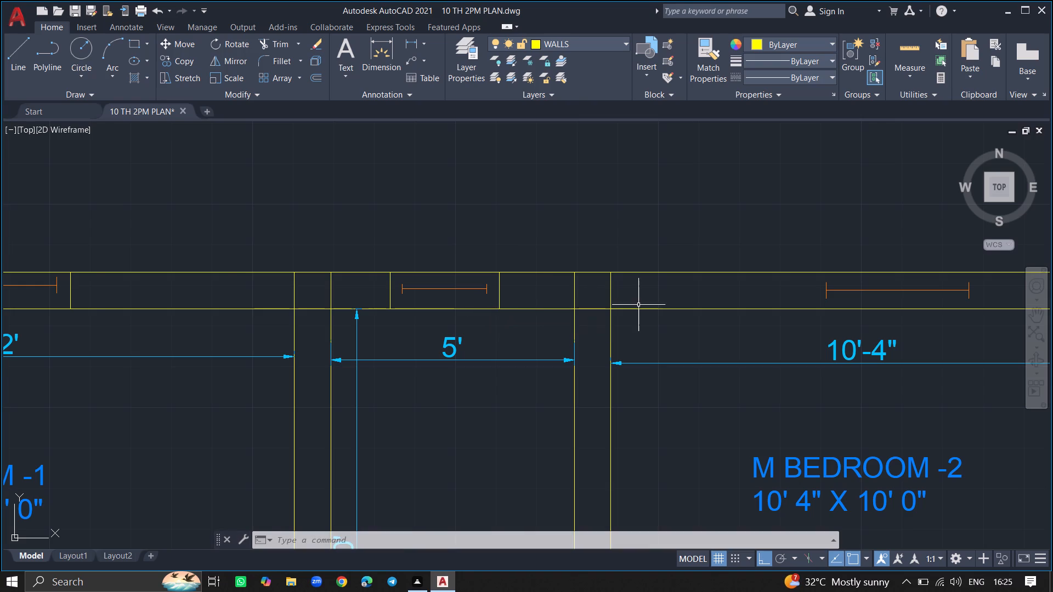
Draw a line straight across the north wall's thickness on each side of the M BEDROOM -2 window.
key(l)
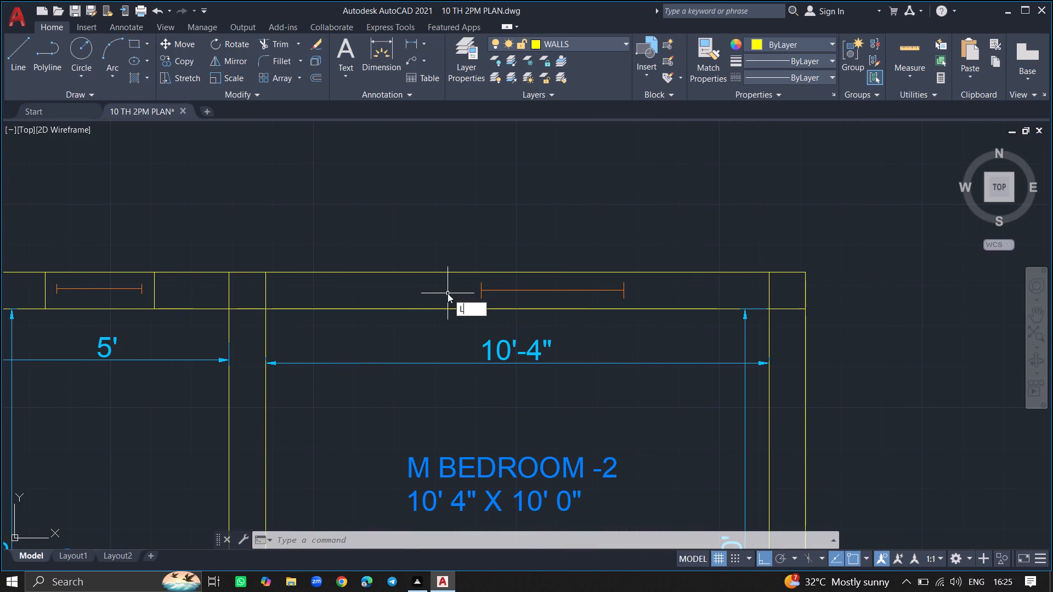
key(Return)
click(469, 273)
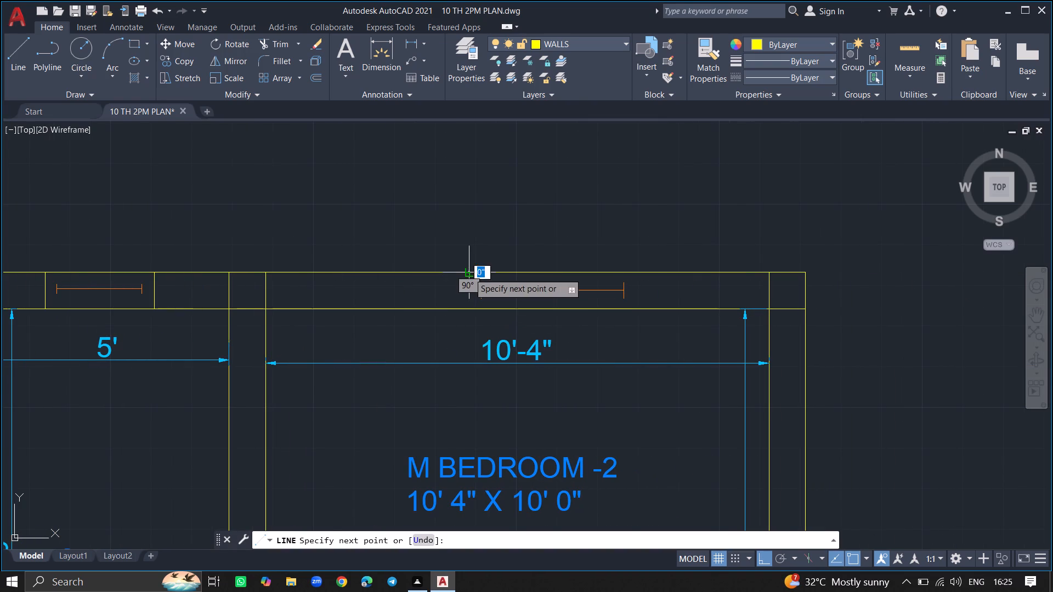
click(470, 306)
key(Return)
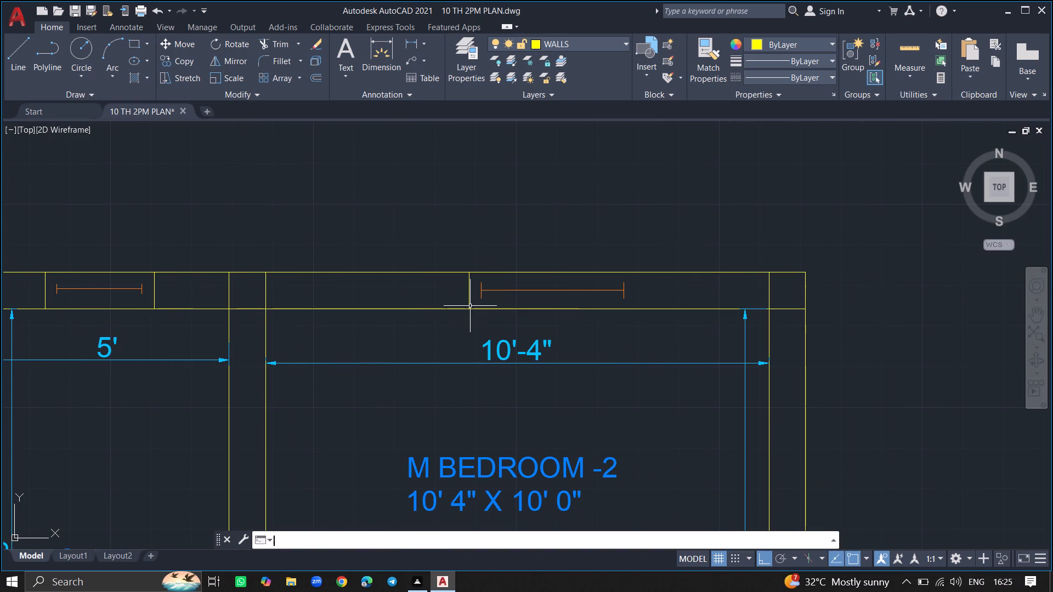
key(l)
key(Return)
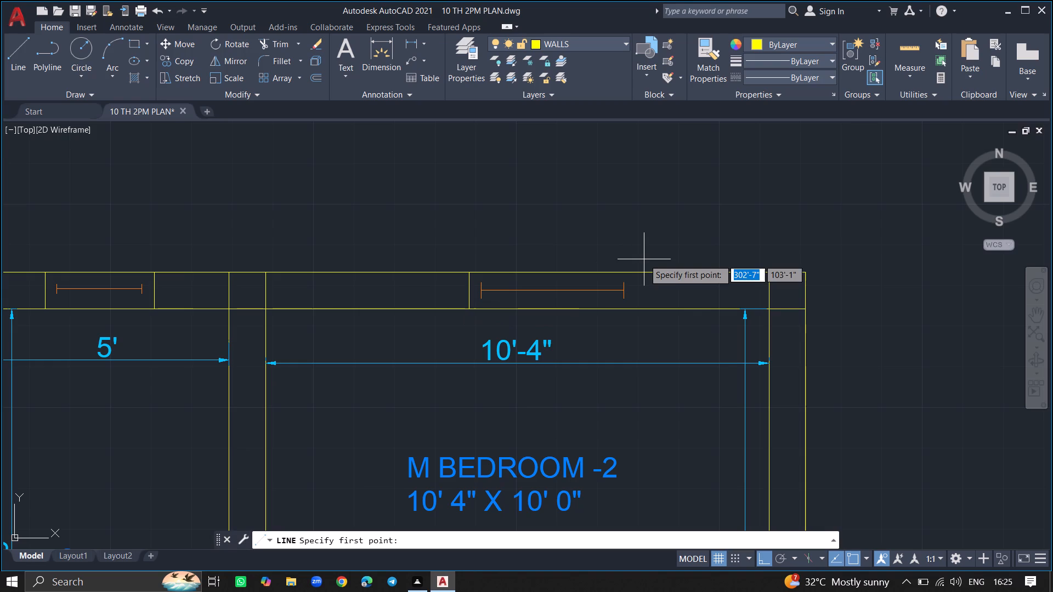
drag(637, 273, 637, 306)
click(637, 306)
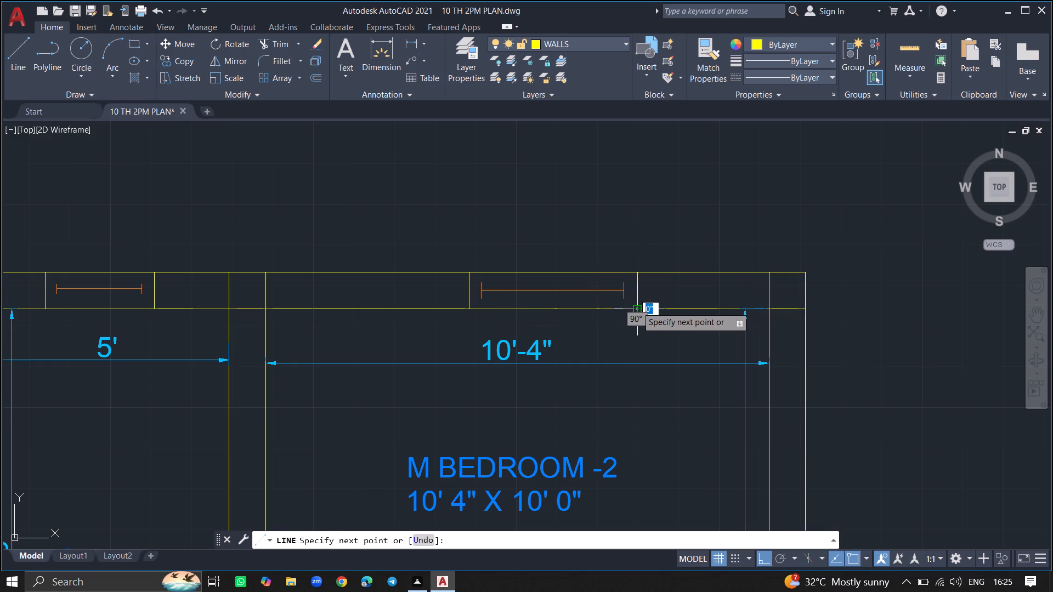
key(Return)
Draw a 9" line straight across the west wall just south and just north of the 7' 0" X 3' 9" TOILET window.
ctrl+scroll(637, 306, down, 7)
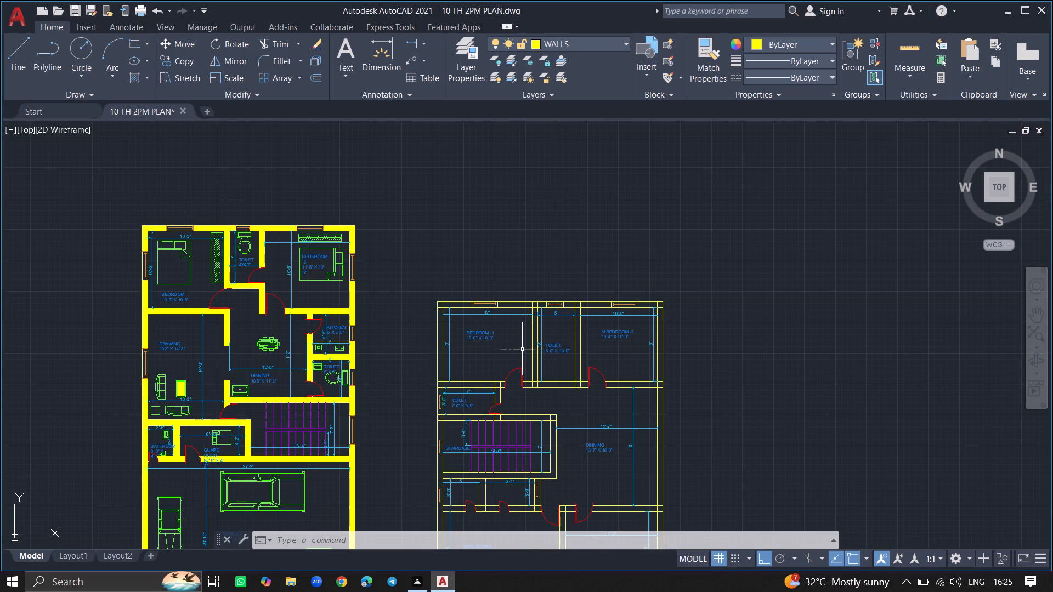
ctrl+scroll(441, 419, up, 4)
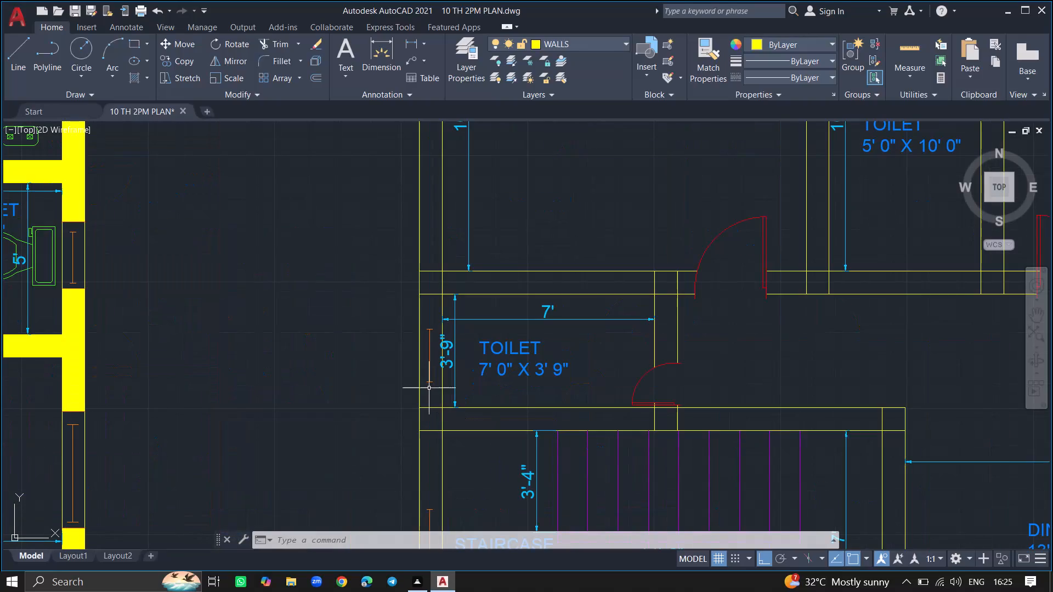
ctrl+scroll(429, 388, up, 4)
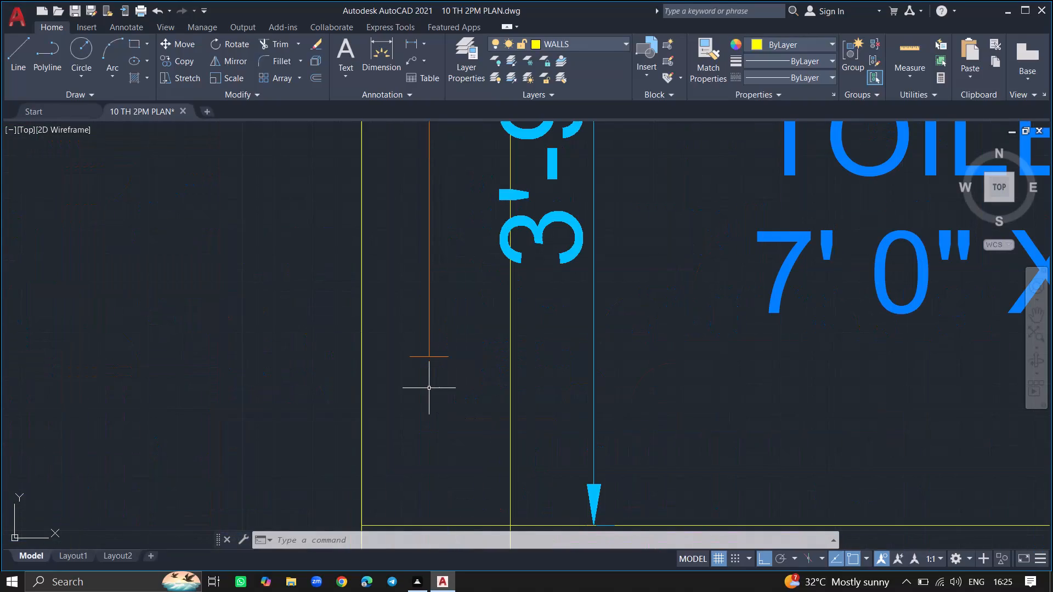
key(l)
key(Return)
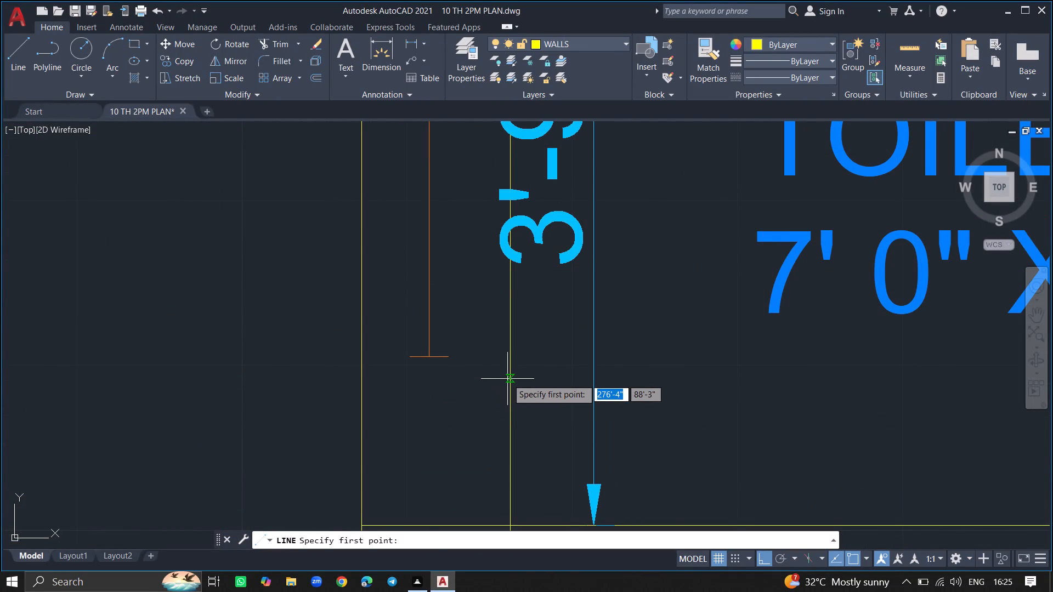
click(507, 379)
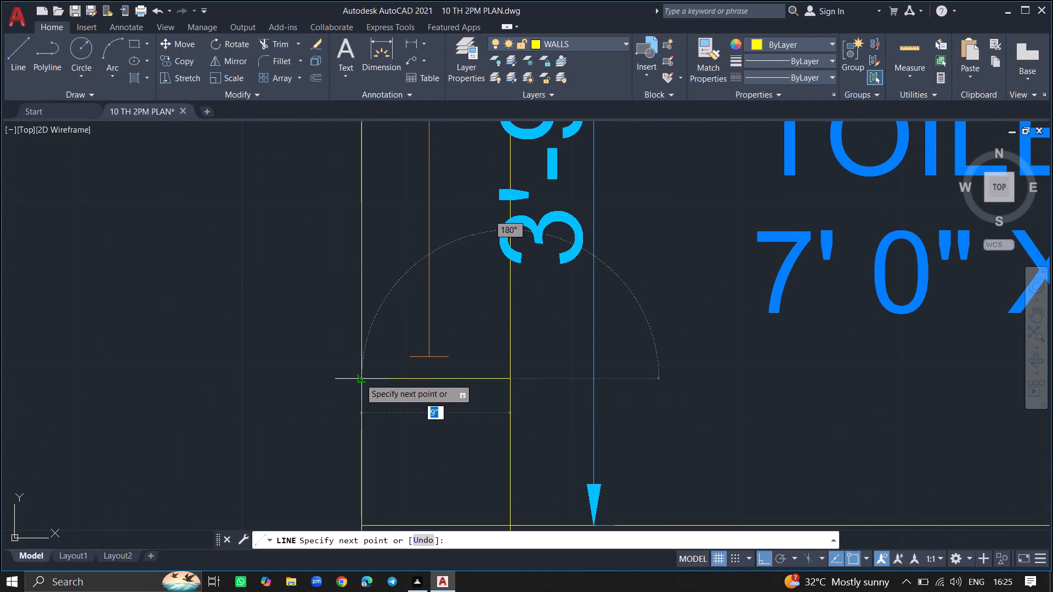
click(360, 378)
key(Return)
ctrl+scroll(360, 378, down, 4)
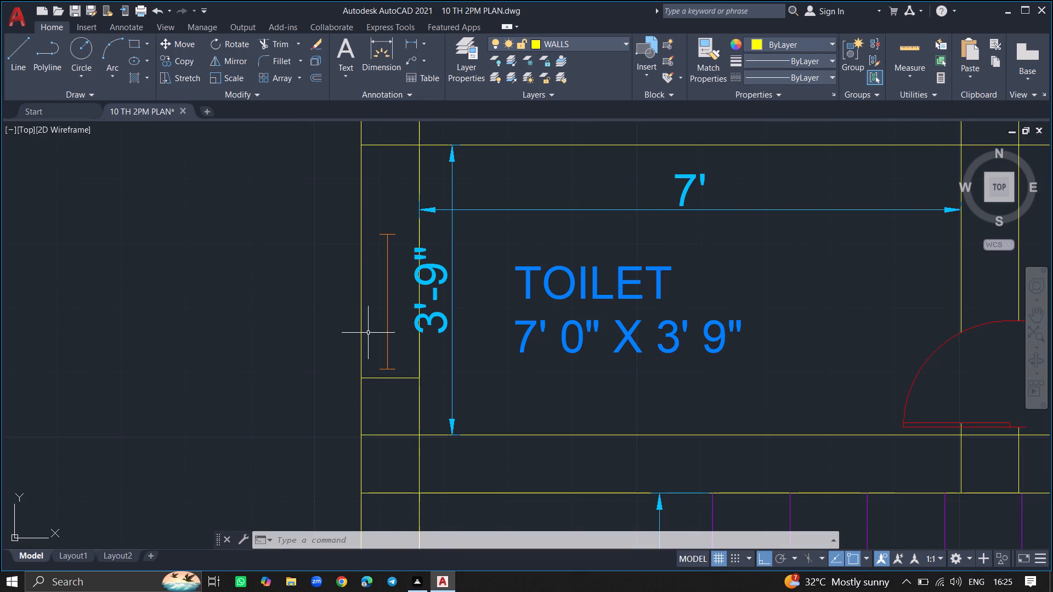
ctrl+scroll(395, 192, up, 2)
key(l)
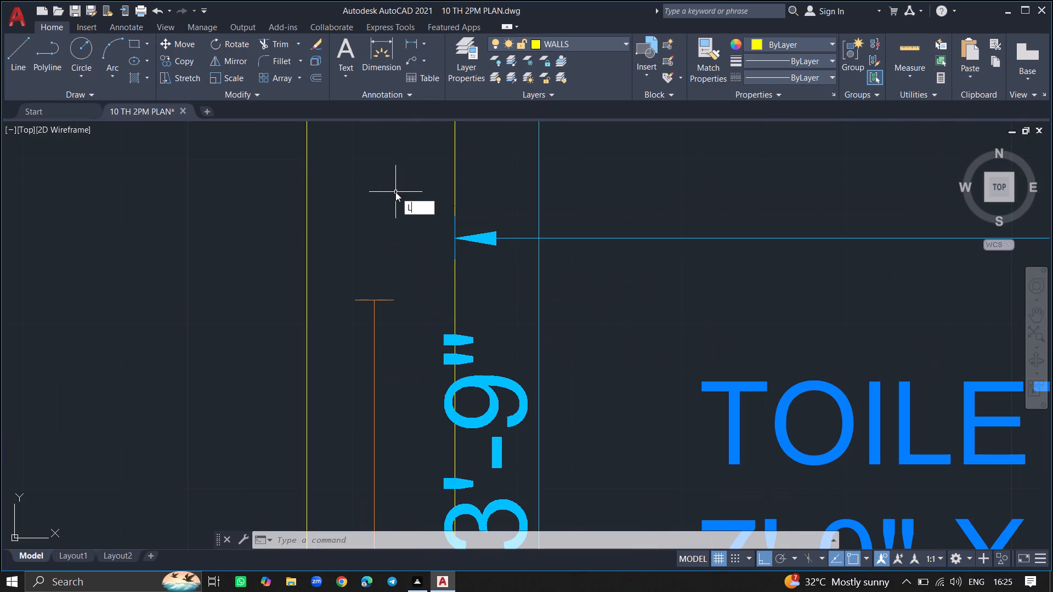
key(Return)
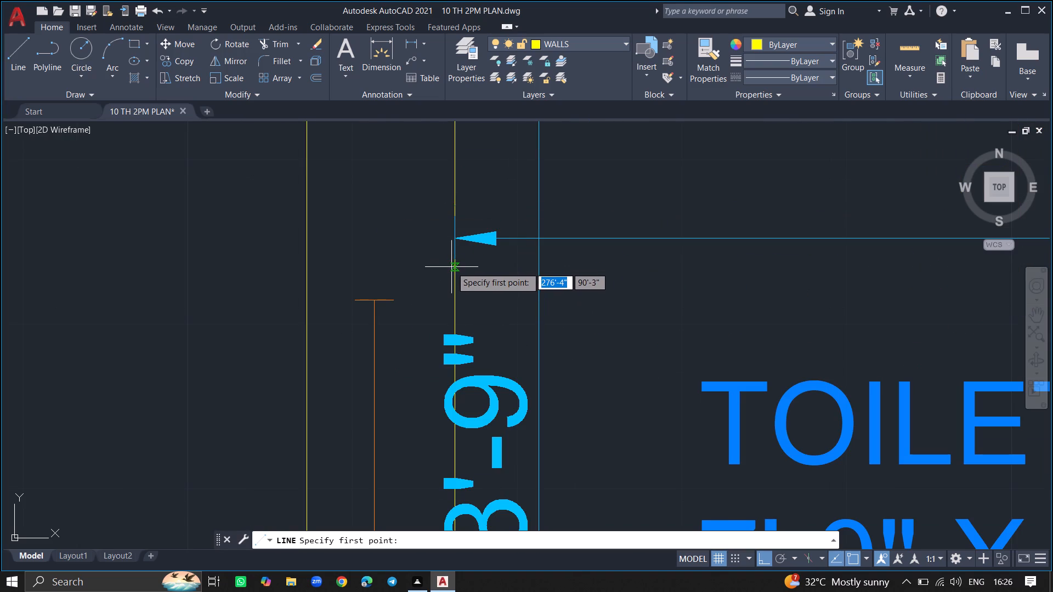
click(454, 267)
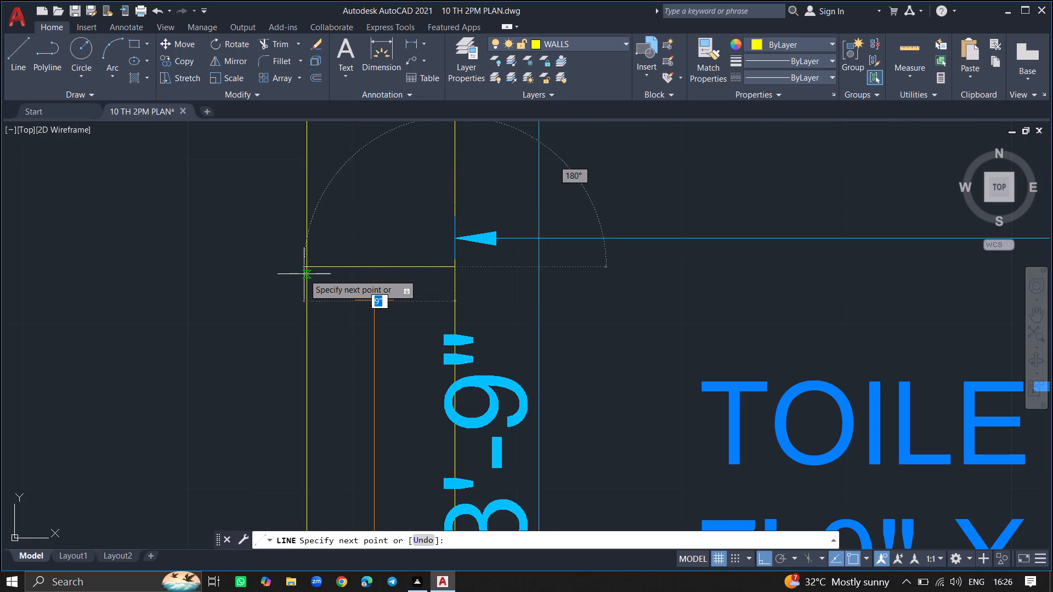
click(304, 269)
key(Return)
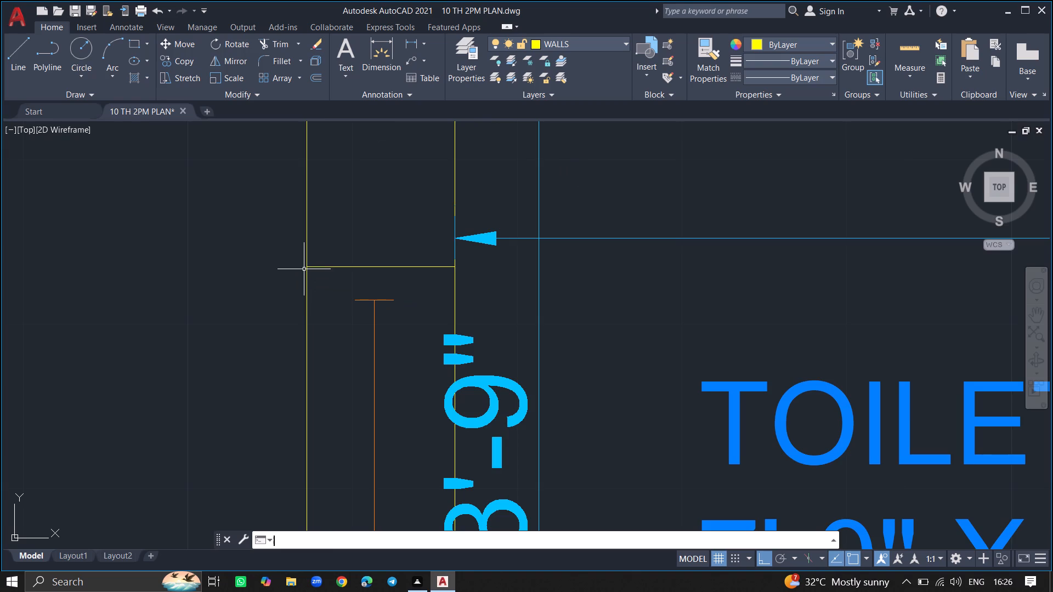
Draw a 9" line straight across the west wall just south and just north of the STAIRCASE window.
ctrl+scroll(304, 269, down, 8)
ctrl+scroll(253, 324, down, 6)
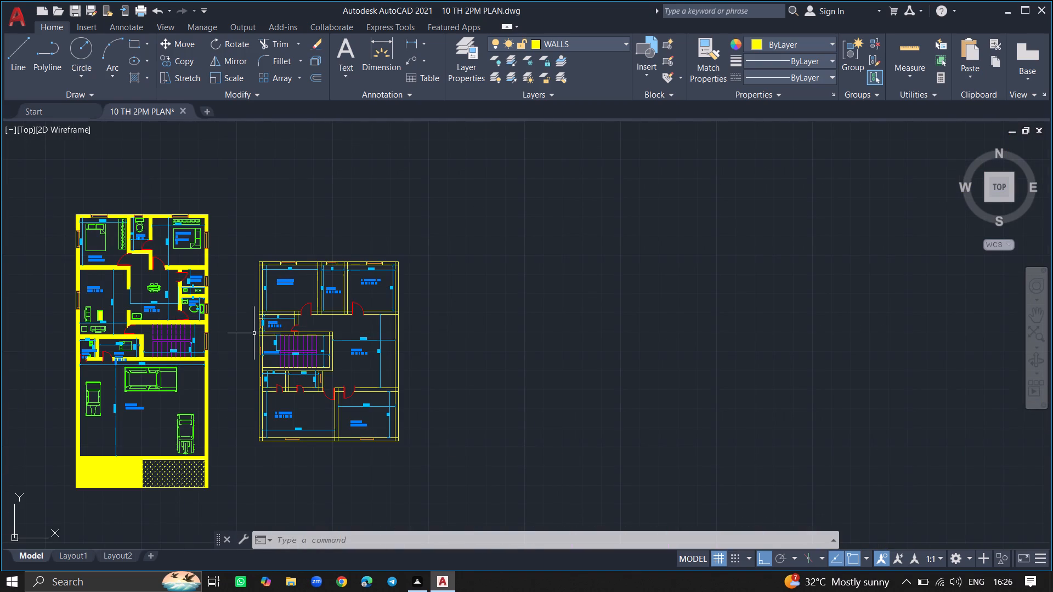
ctrl+scroll(259, 350, up, 12)
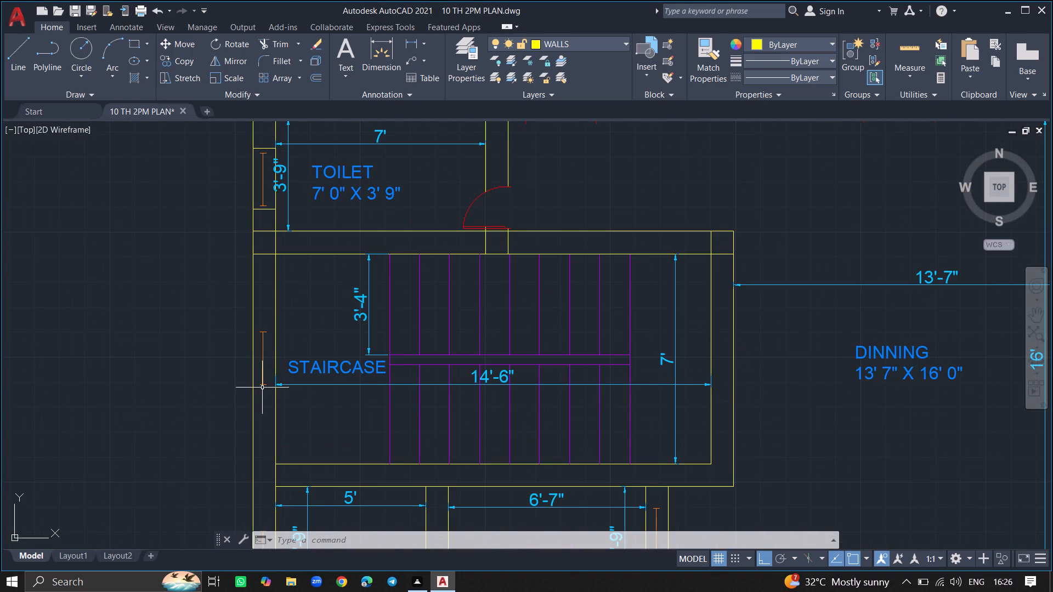
key(l)
key(Return)
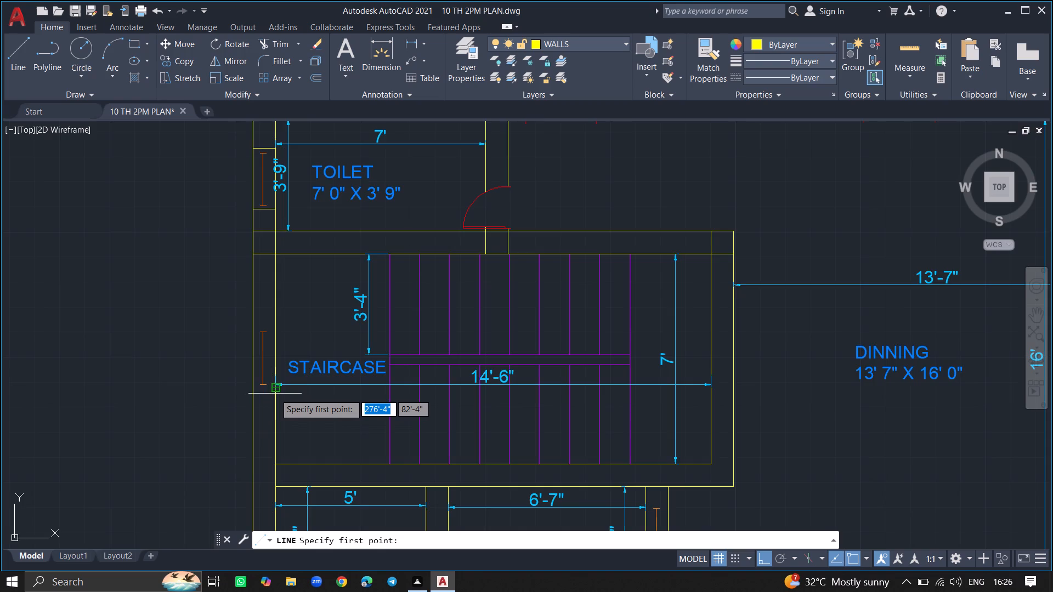
ctrl+scroll(275, 394, up, 4)
click(275, 394)
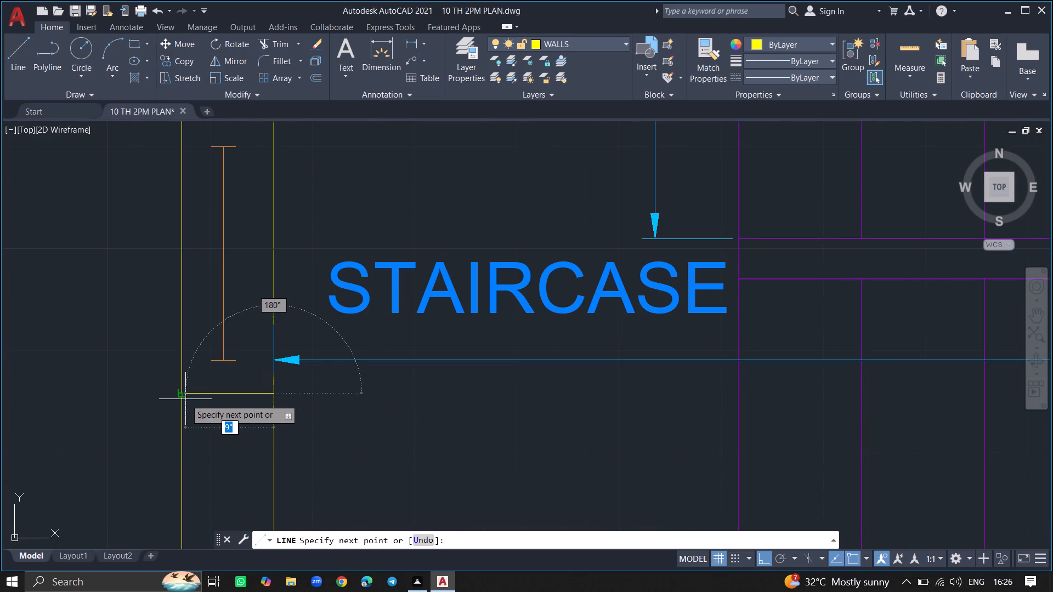
click(182, 395)
key(Return)
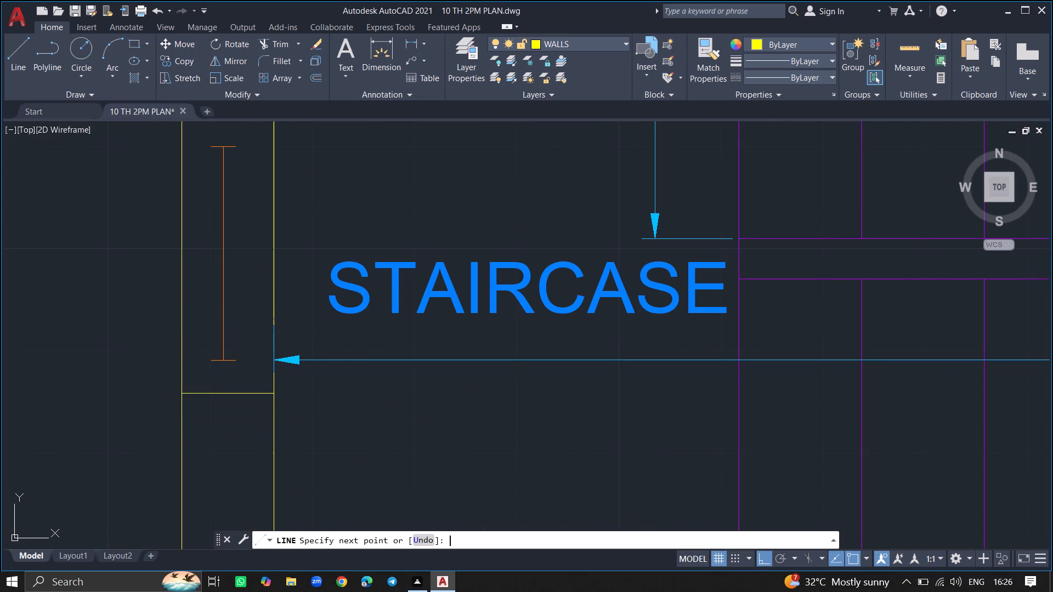
ctrl+scroll(182, 395, down, 4)
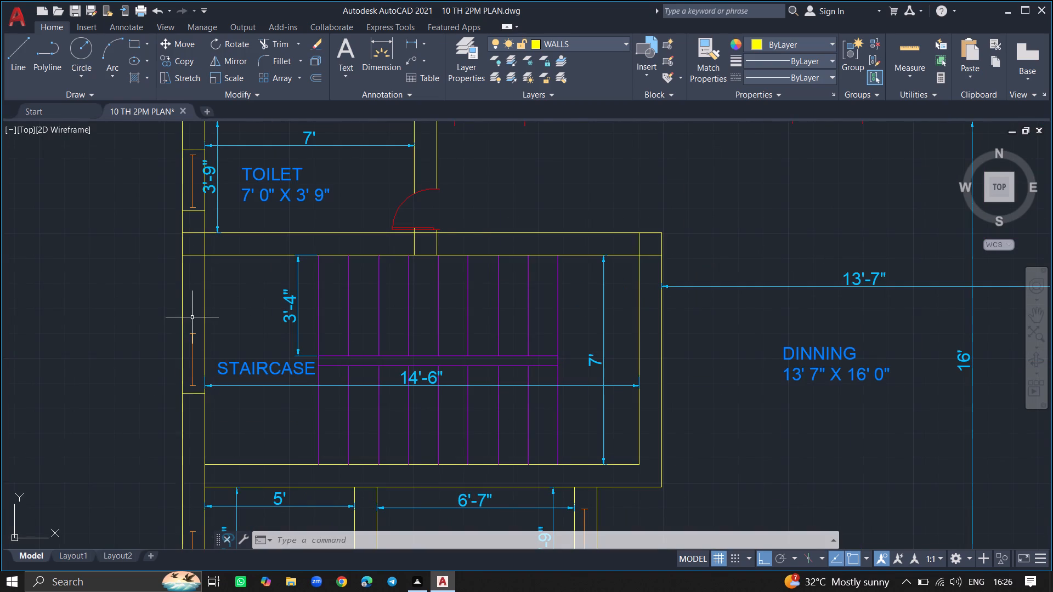
ctrl+scroll(193, 318, up, 2)
key(l)
key(Return)
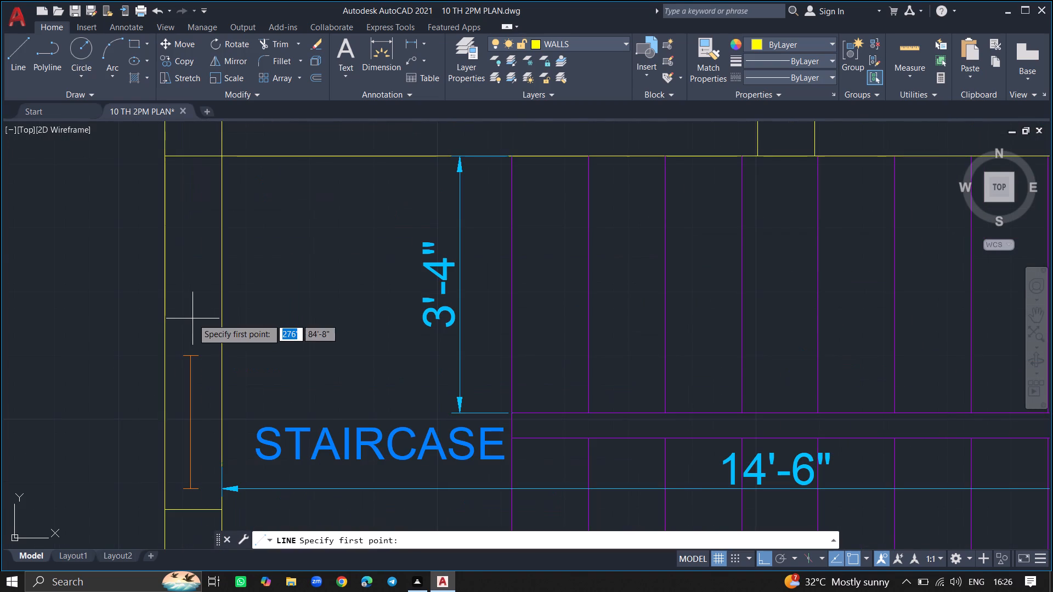
click(222, 342)
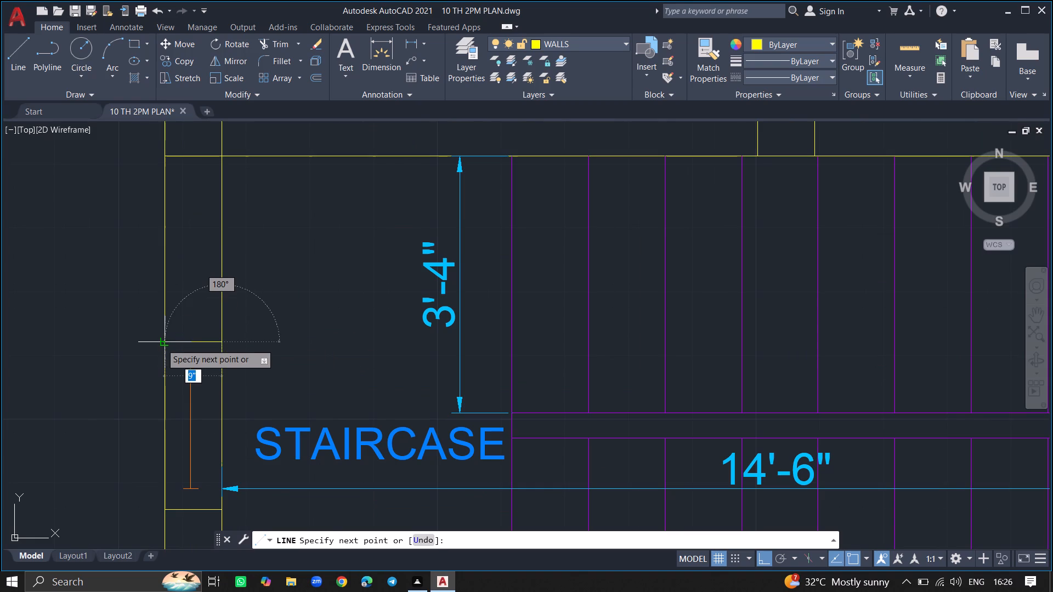
click(163, 344)
key(Return)
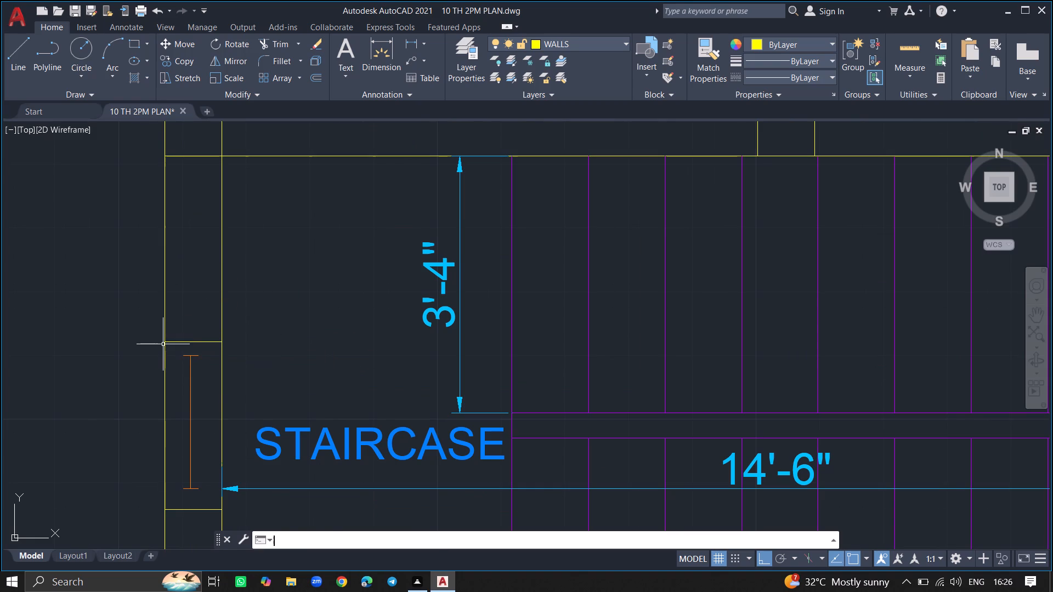
Draw a line straight across the west wall just south of the window in the 5' wide room below the staircase.
ctrl+scroll(163, 344, down, 7)
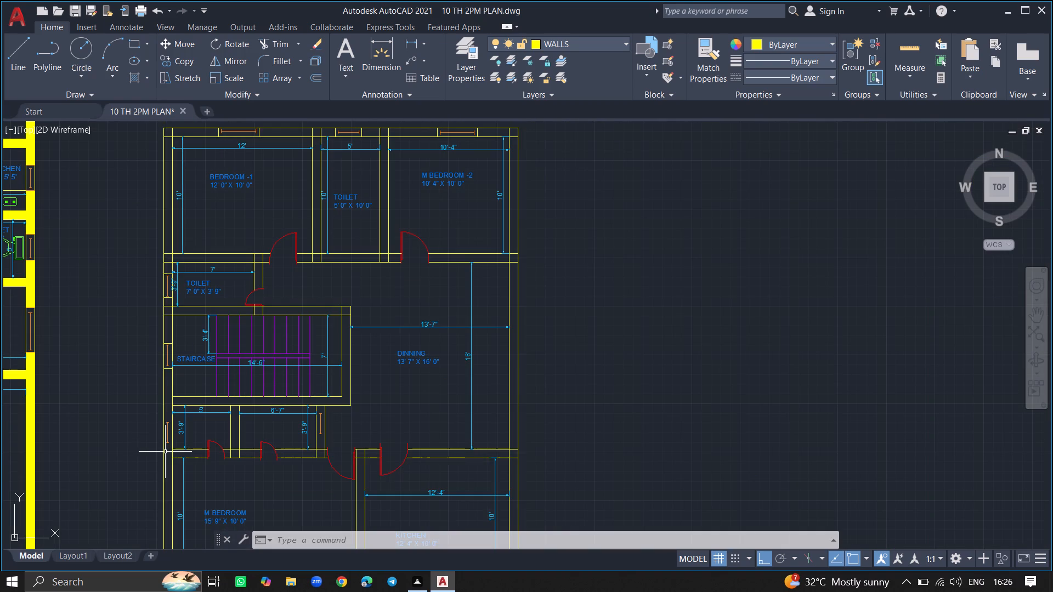
ctrl+scroll(165, 452, up, 8)
key(l)
key(Return)
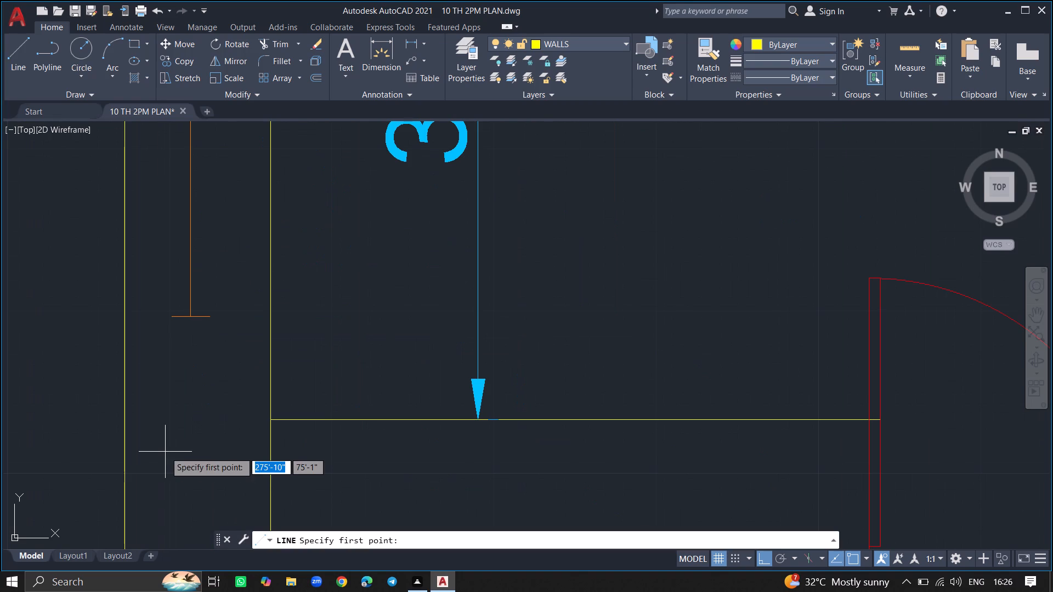
click(270, 341)
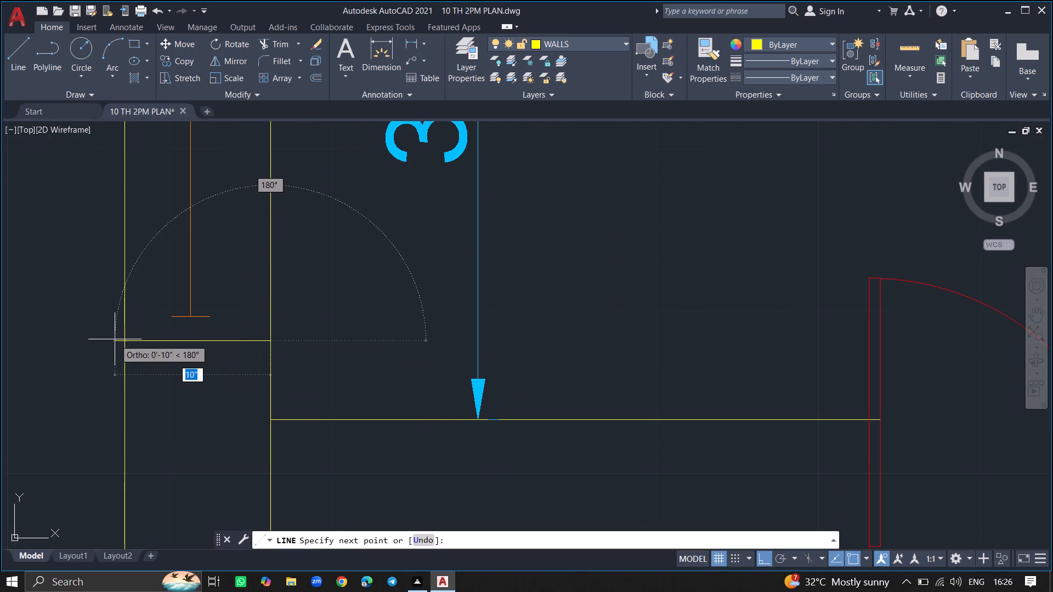
click(124, 341)
key(Return)
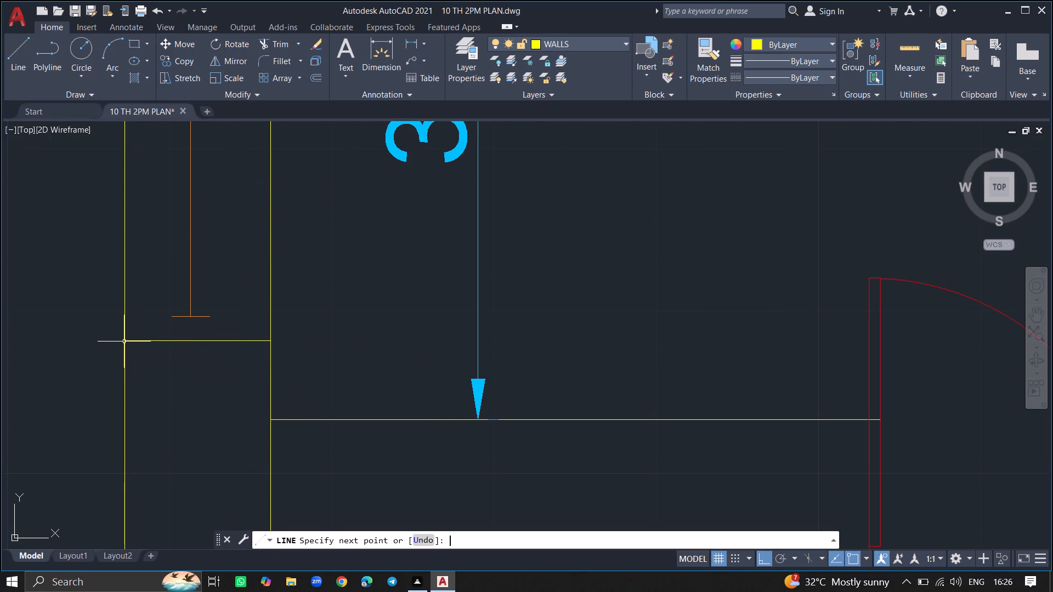
Draw a 9" line straight across the west wall just north of the window in the 5' wide room below the staircase.
ctrl+scroll(124, 341, down, 4)
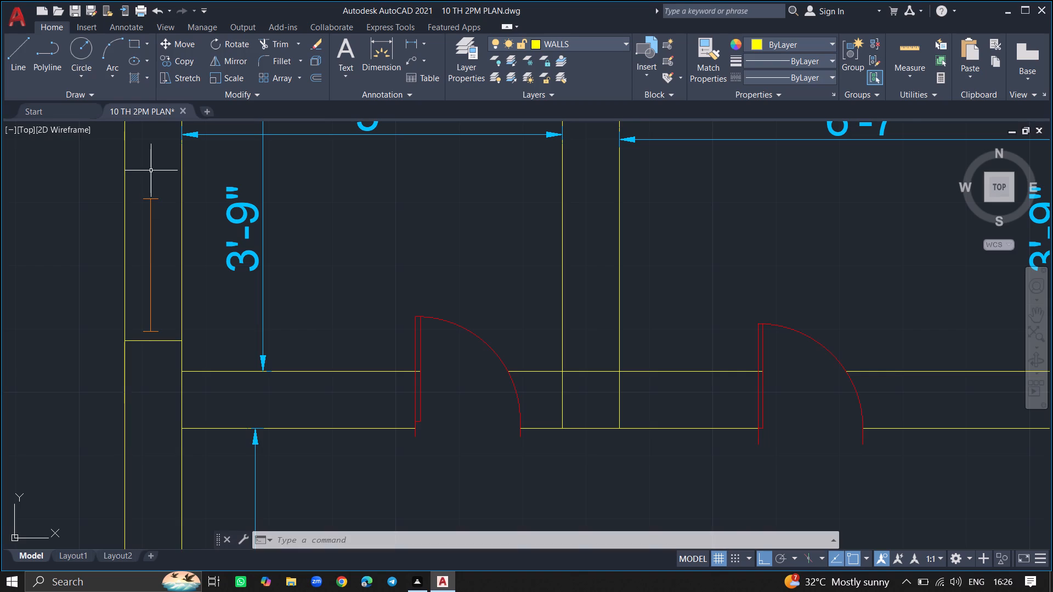
ctrl+scroll(151, 170, up, 1)
key(l)
key(Return)
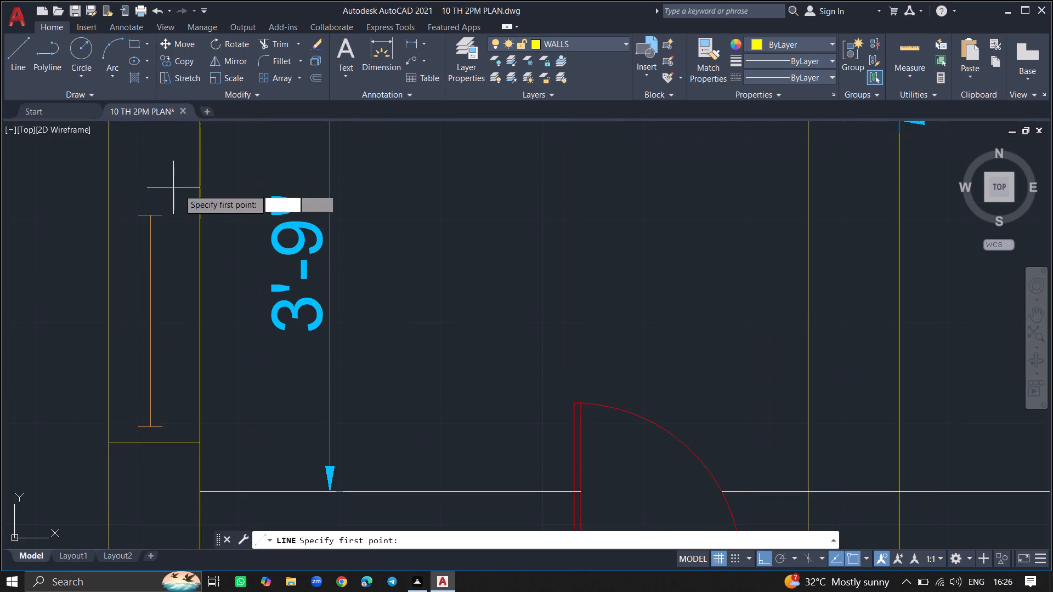
click(200, 195)
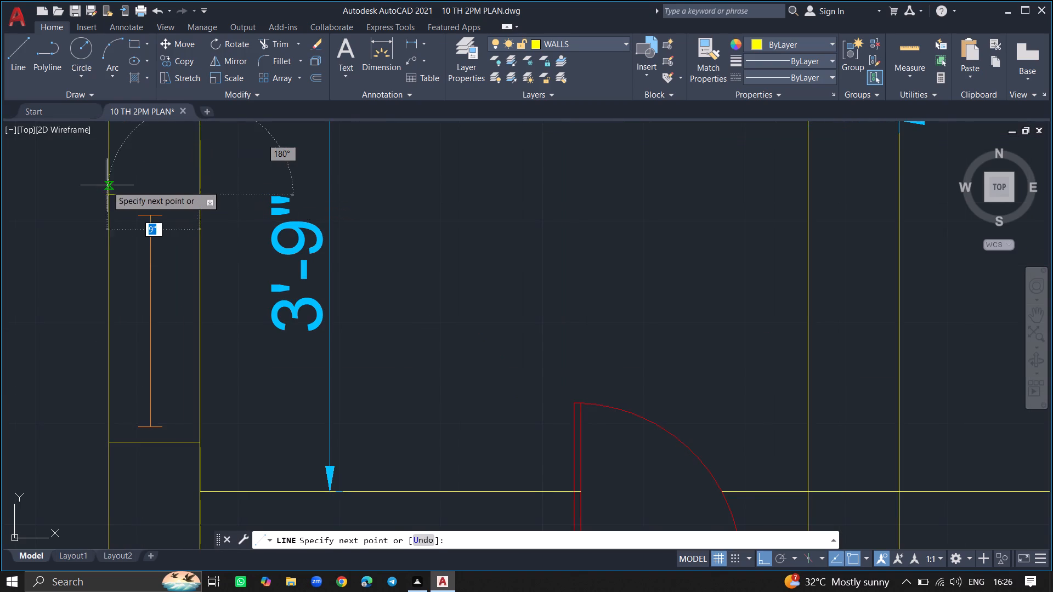
click(108, 200)
key(Return)
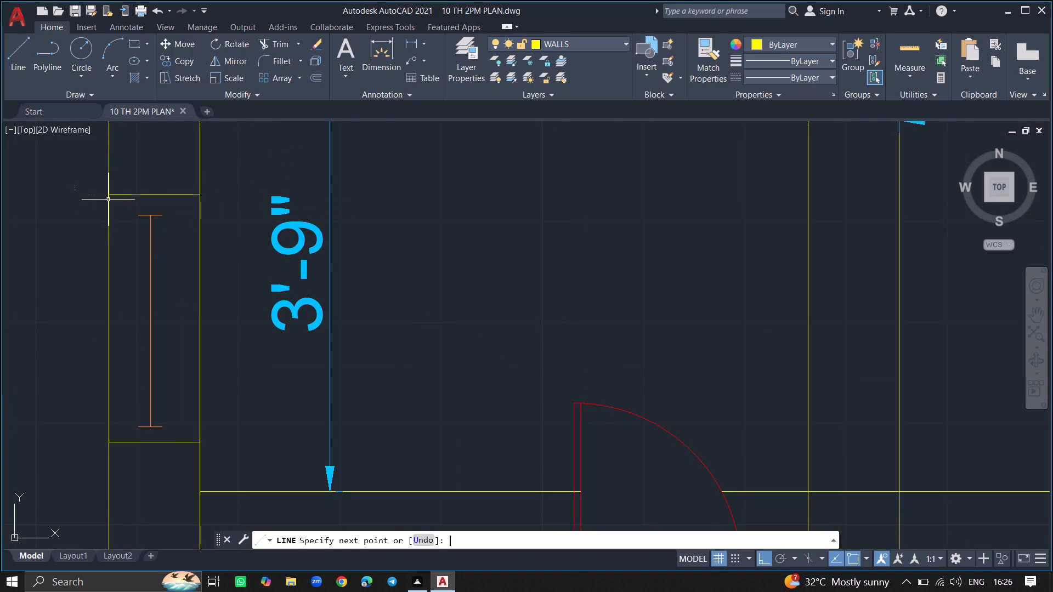
Draw a line straight across the south wall's thickness just west and just east of the 15' 9" X 10' 0" M BEDROOM window.
ctrl+scroll(108, 200, down, 7)
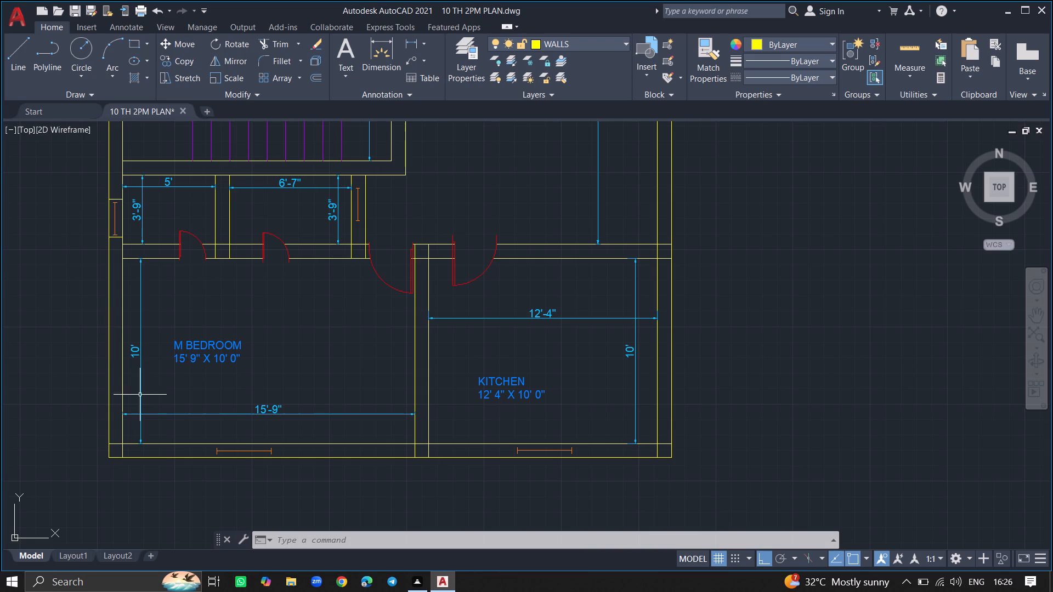
ctrl+scroll(222, 474, up, 2)
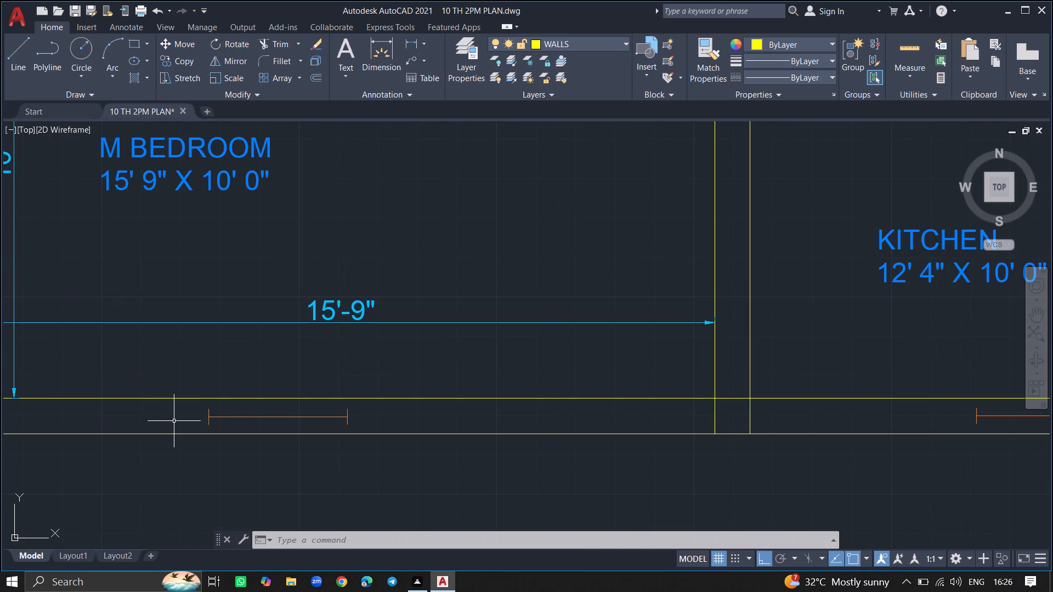
key(l)
key(Return)
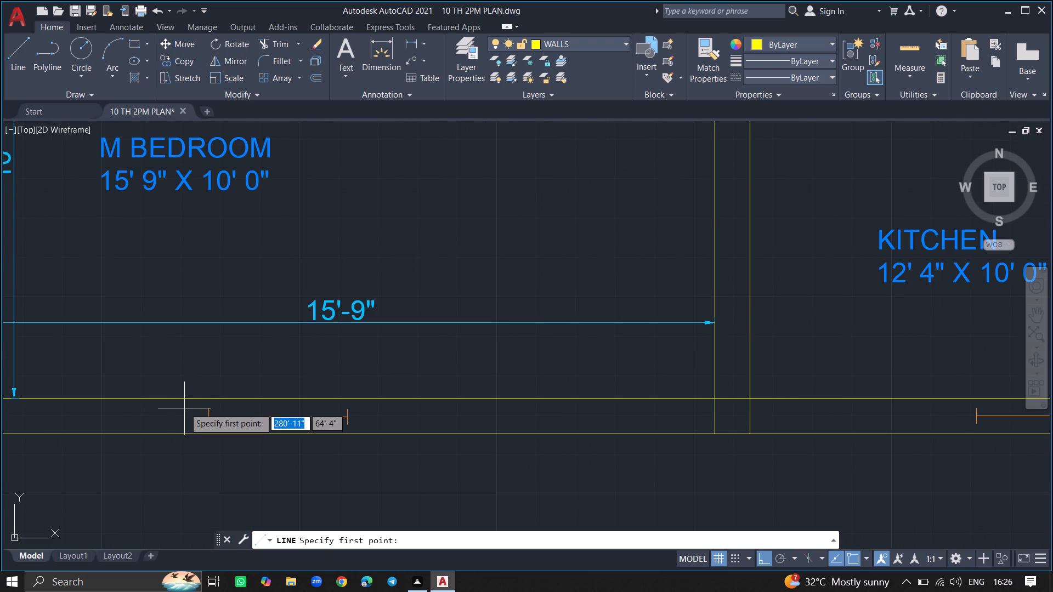
click(190, 399)
click(189, 433)
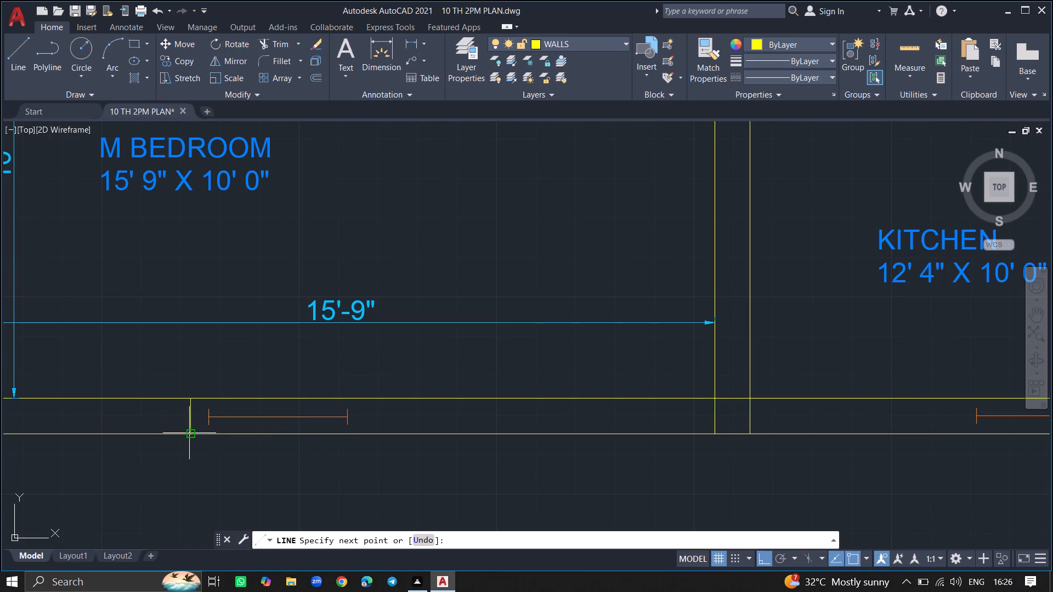
key(Return)
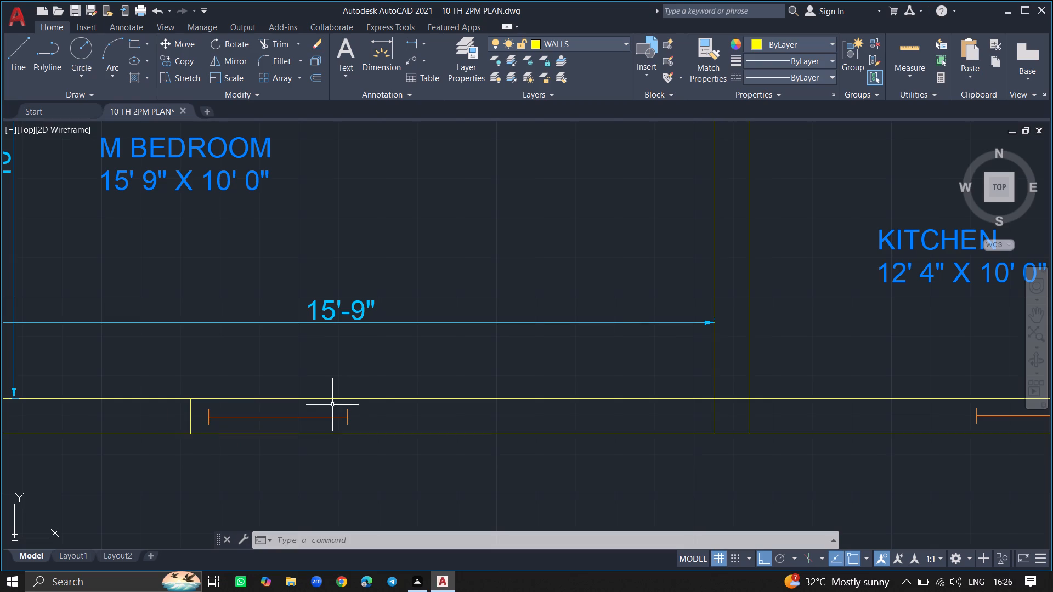
key(l)
key(Return)
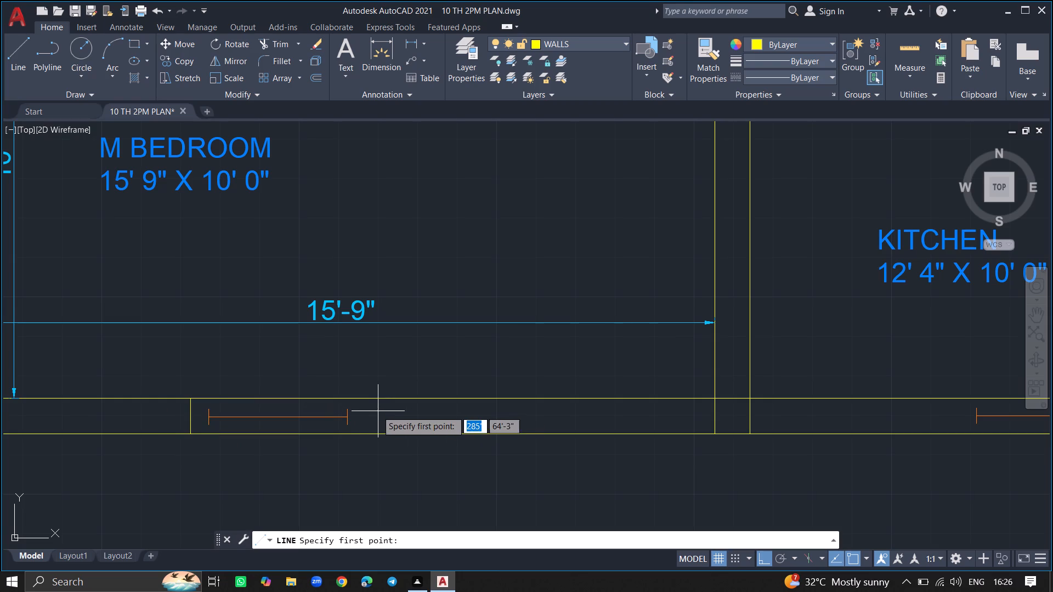
click(364, 400)
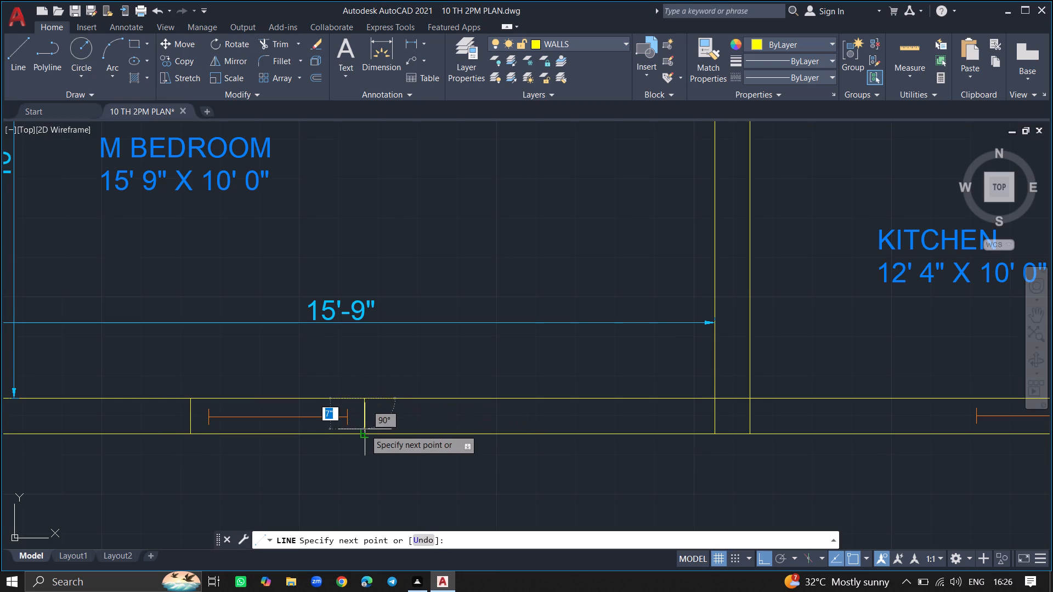
click(365, 434)
key(Return)
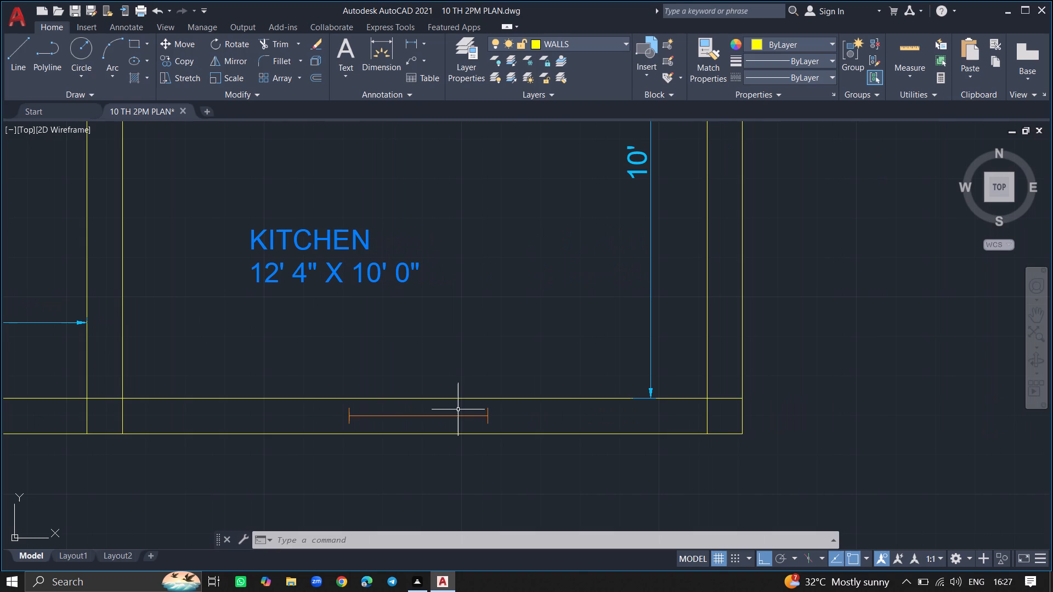
Draw a 9" line straight across the south wall just west and just east of the 12' 4" X 10' 0" KITCHEN window.
key(l)
key(Return)
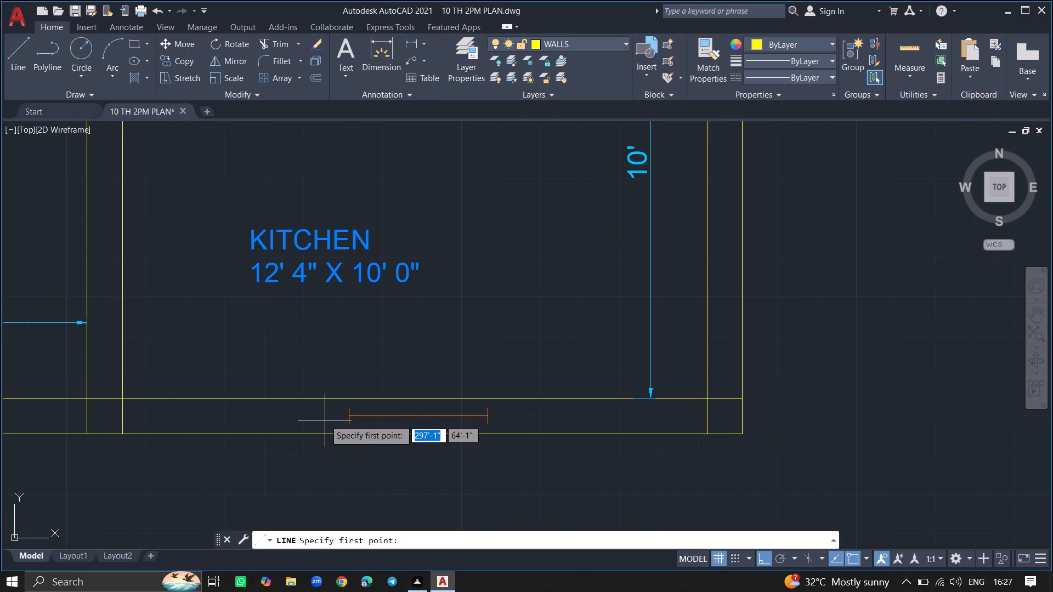
click(338, 400)
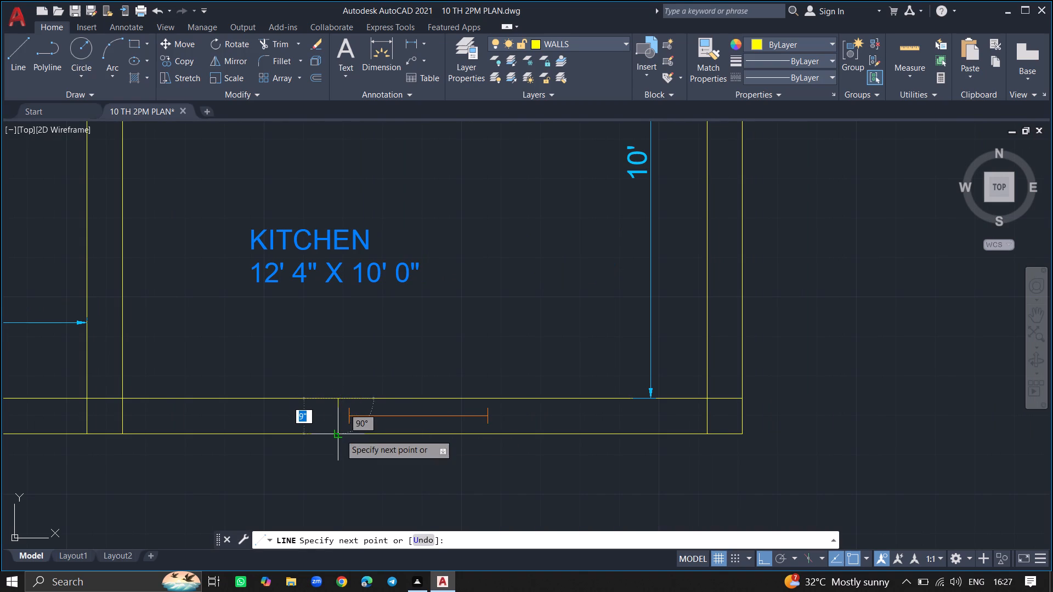
click(340, 435)
key(Return)
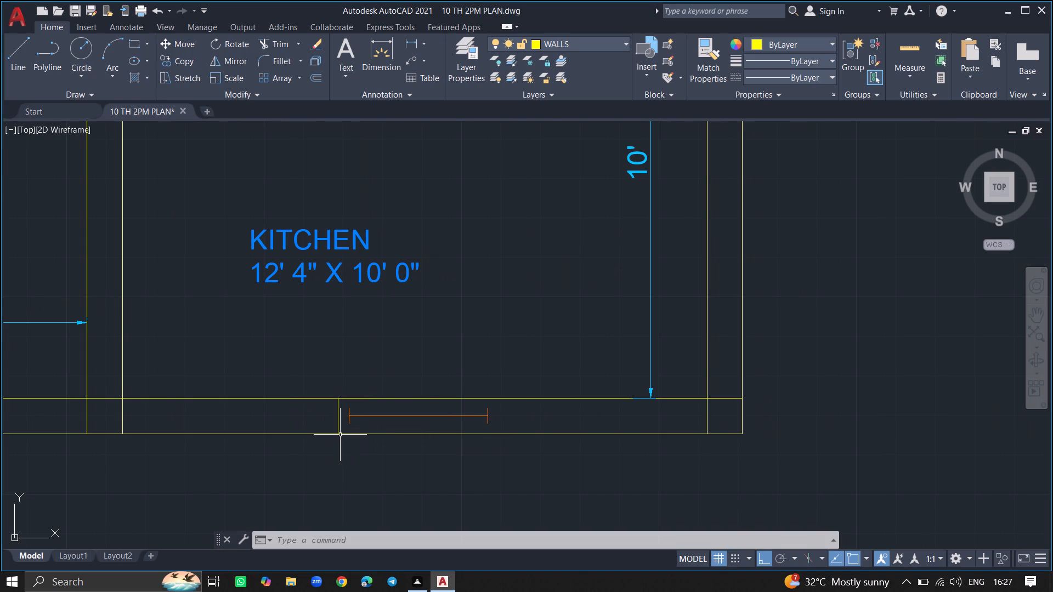
key(l)
key(Return)
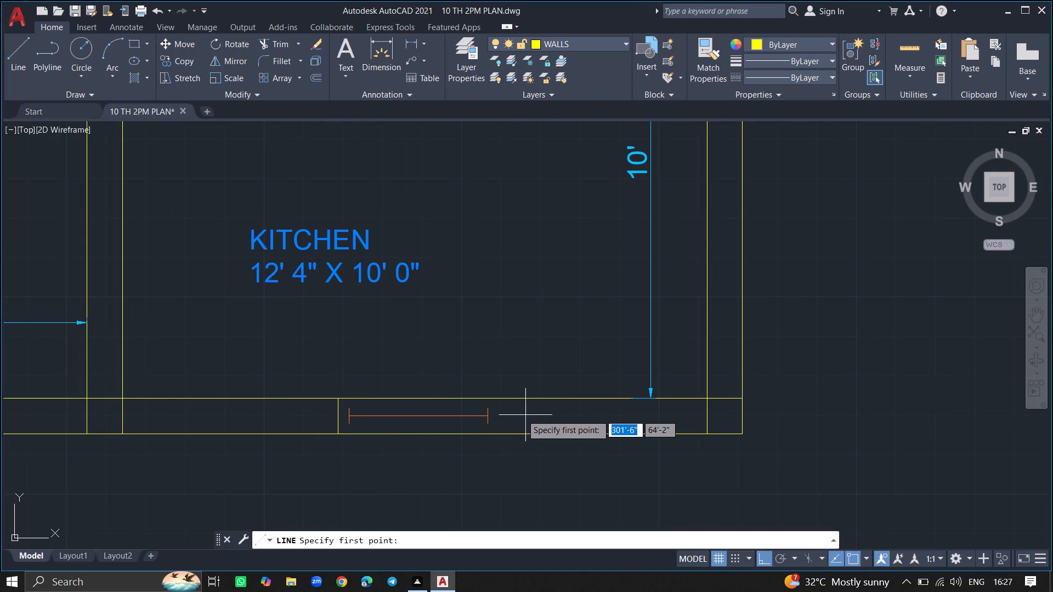
click(501, 399)
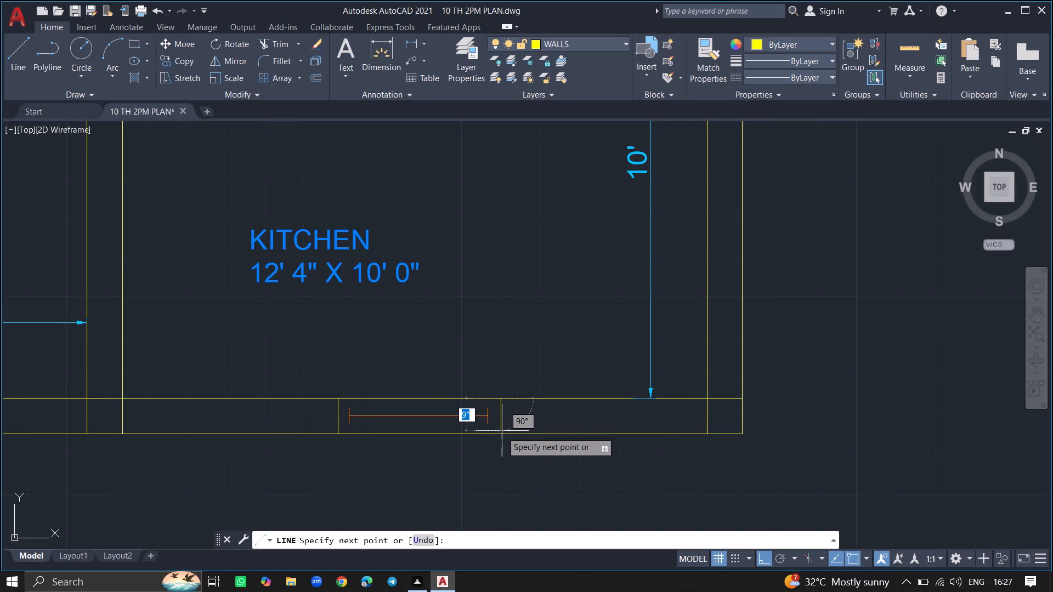
click(502, 433)
key(Return)
Hatch BEDROOM -1's west wall, north wall beside the window, and east wall, including the two north corners, in solid yellow.
ctrl+scroll(502, 433, down, 4)
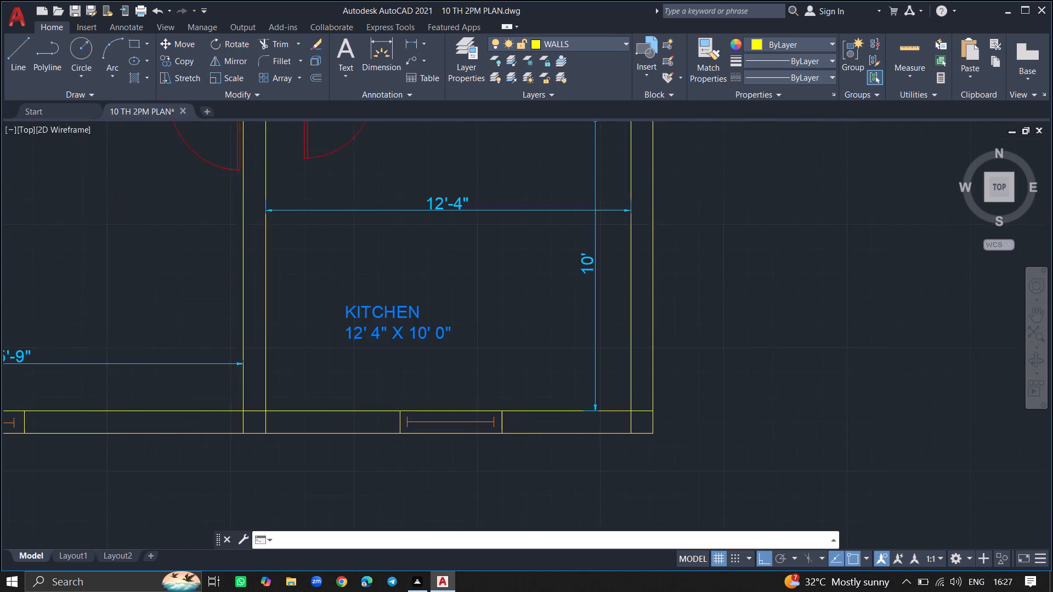
ctrl+scroll(513, 346, down, 1)
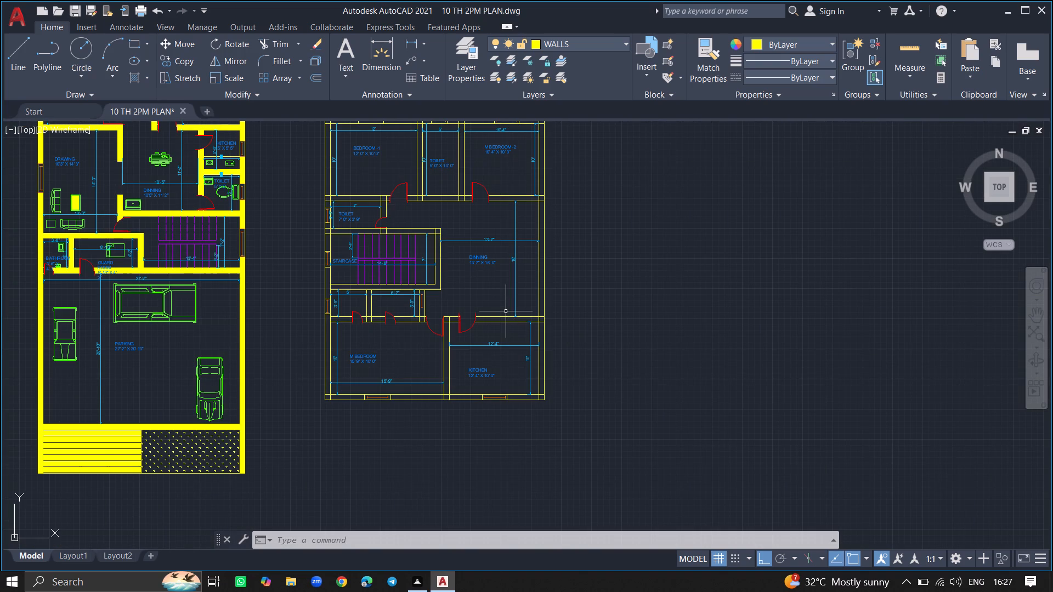
ctrl+scroll(506, 311, down, 3)
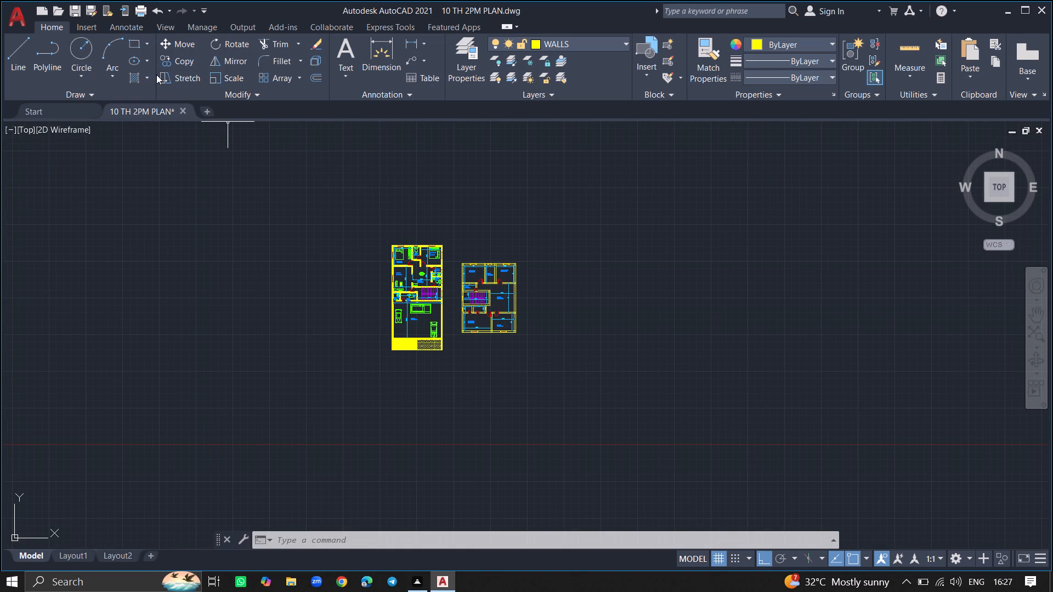
click(134, 74)
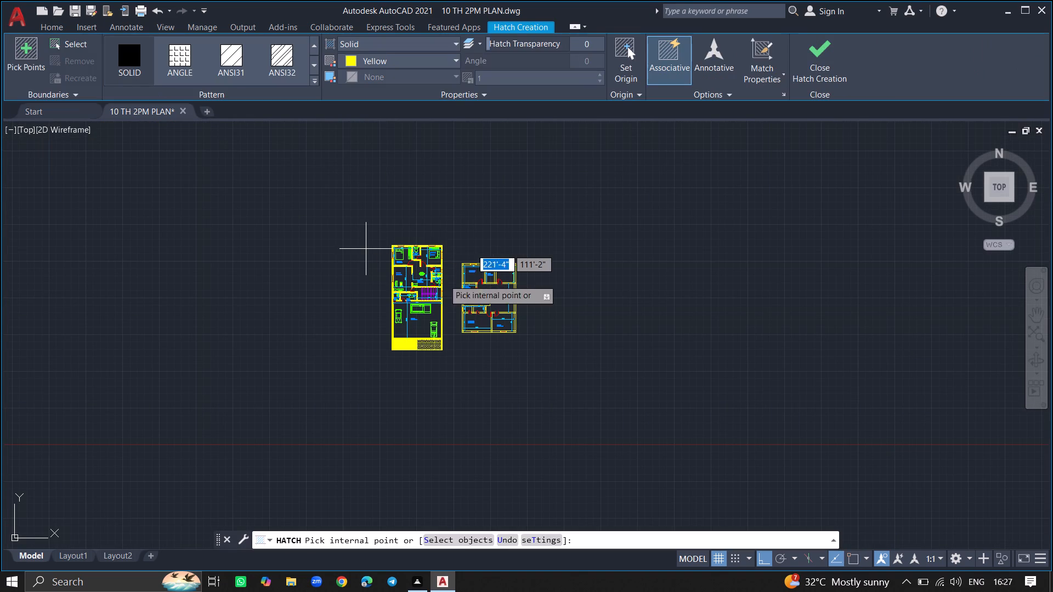
click(148, 76)
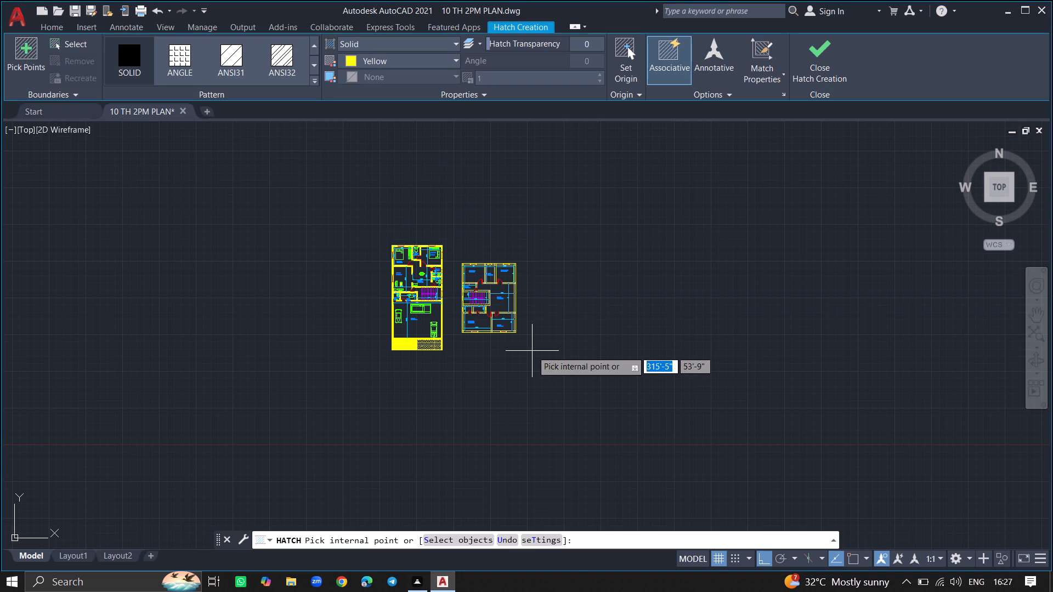
ctrl+scroll(472, 273, up, 3)
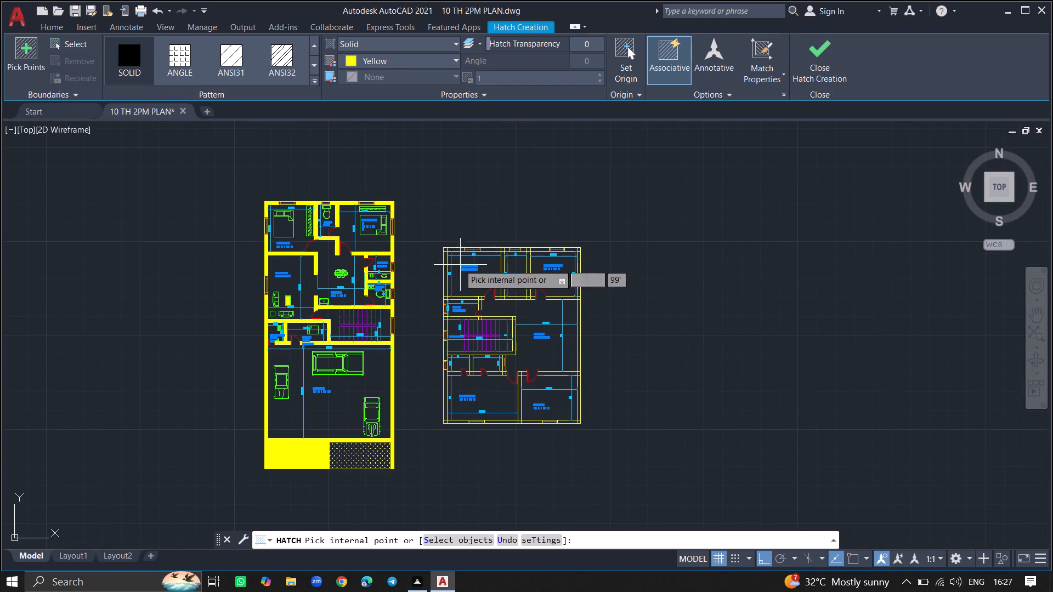
ctrl+scroll(448, 253, up, 3)
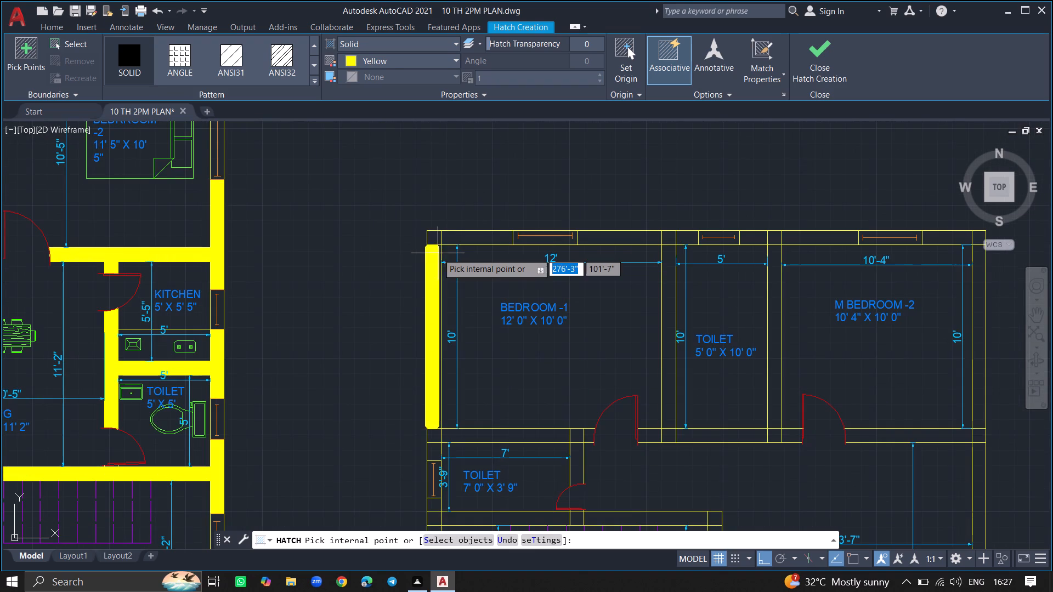
click(437, 253)
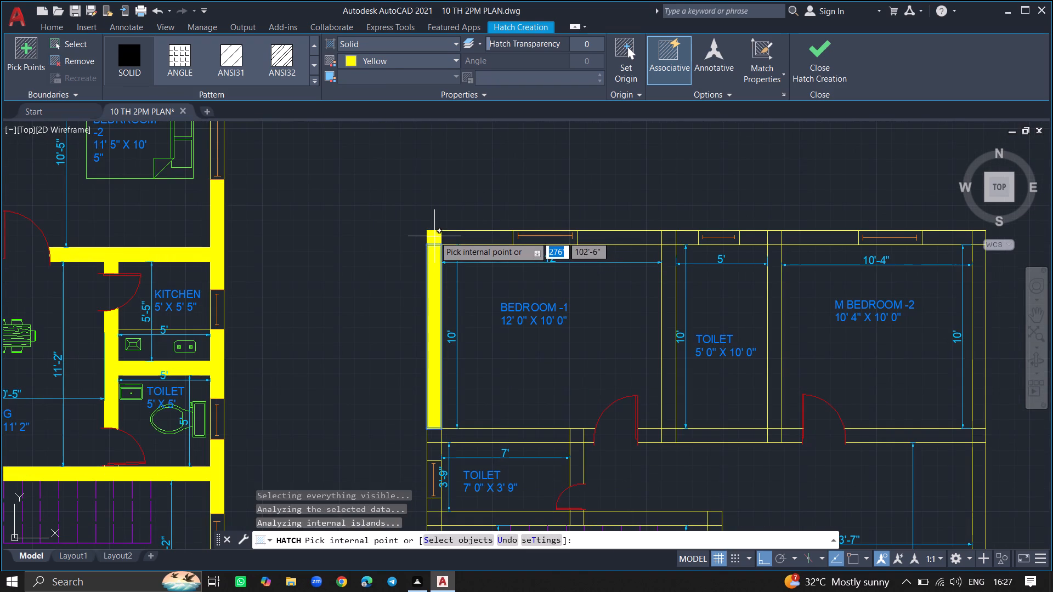
click(434, 236)
click(462, 238)
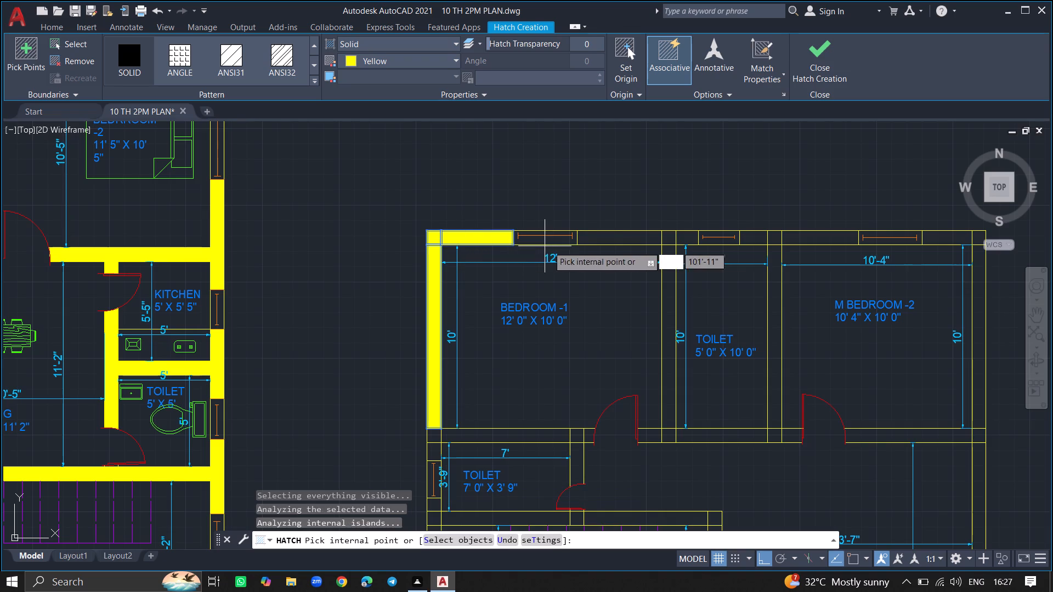
click(587, 236)
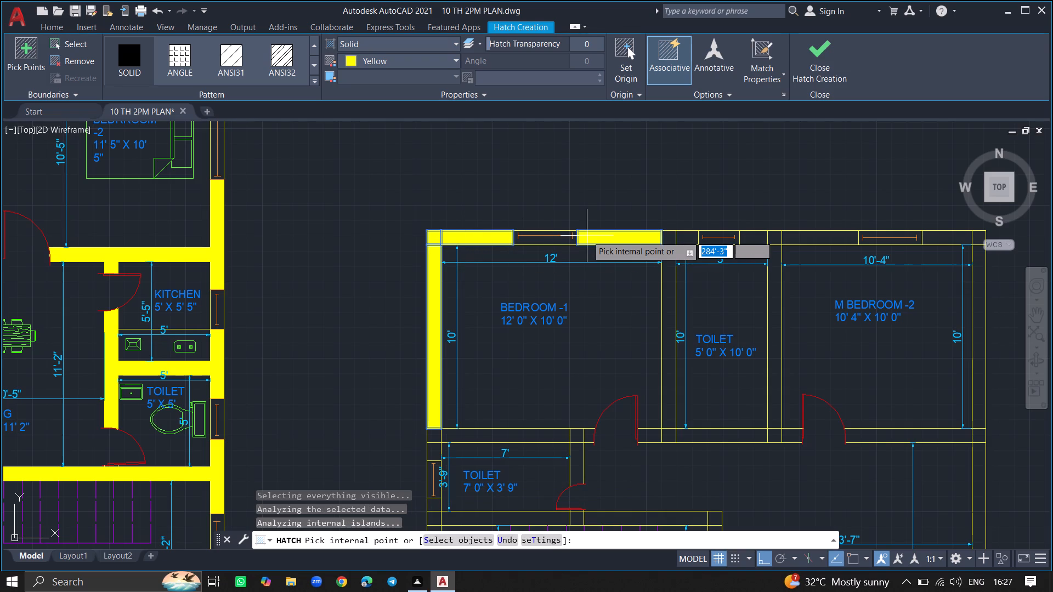
click(669, 241)
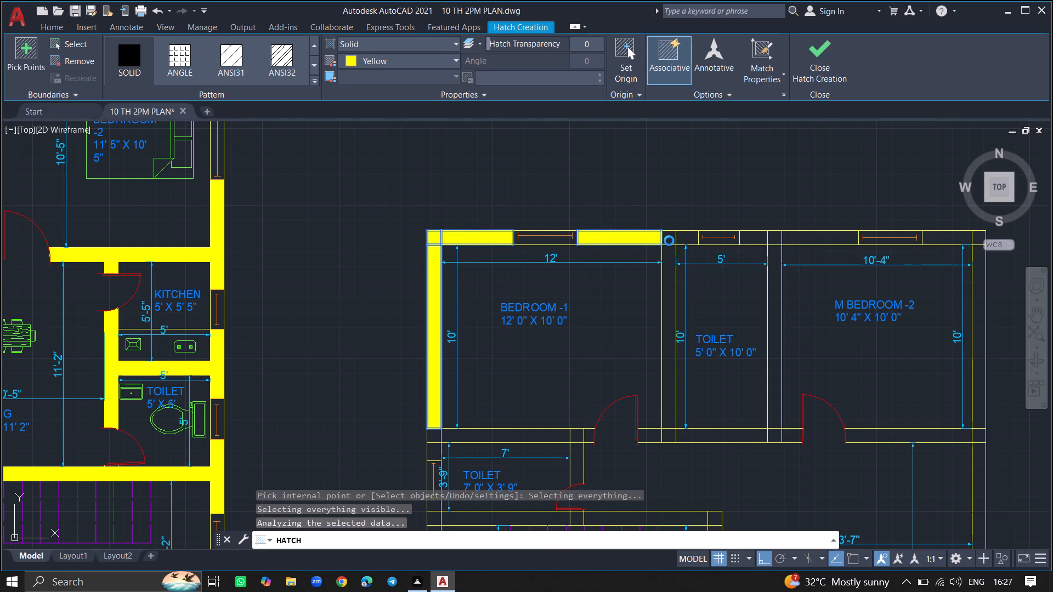
click(671, 277)
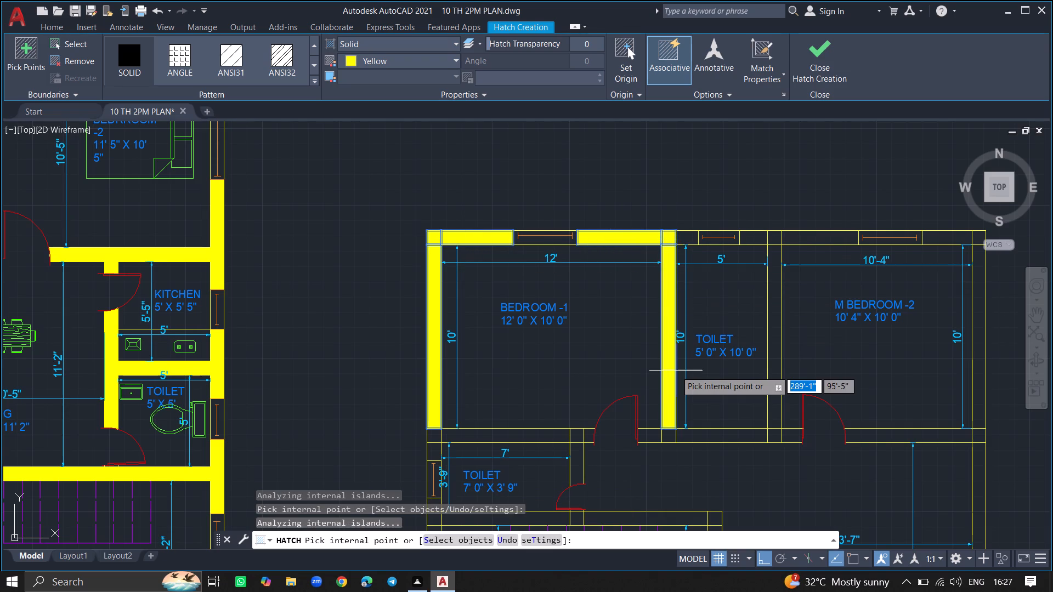
Extend the solid yellow hatch over BEDROOM -1's south wall and corners beside the door, plus the wall stubs north of the 7' 0" X 3' 9" TOILET's door and window.
click(667, 437)
click(652, 437)
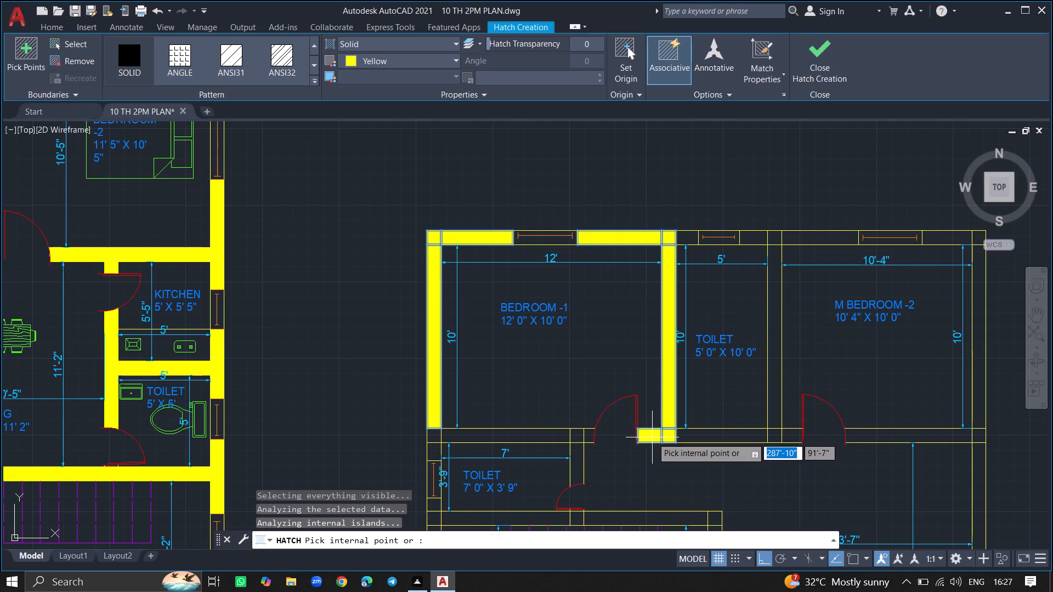
click(581, 449)
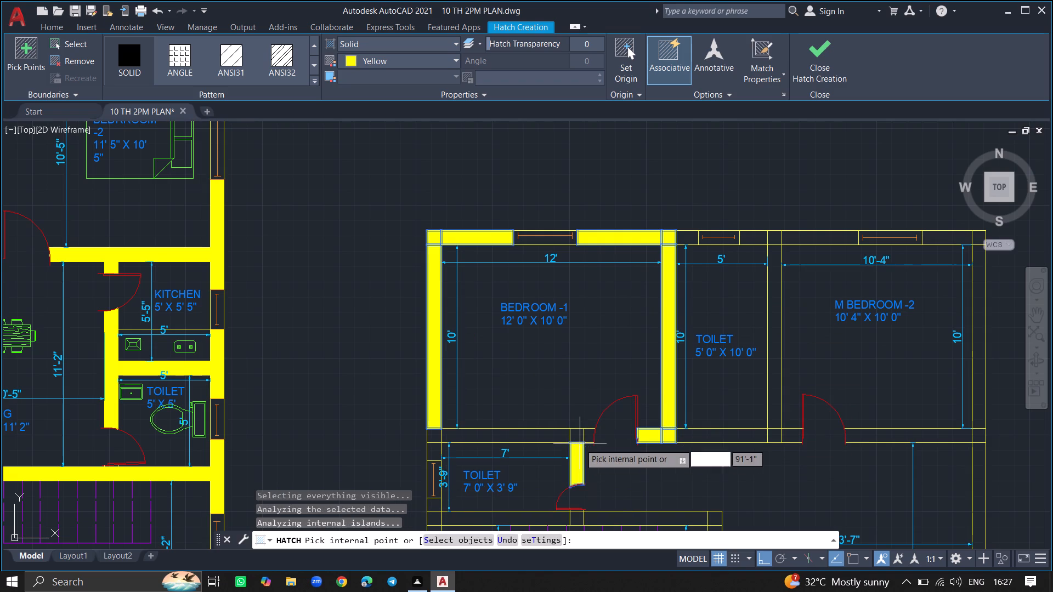
click(580, 437)
click(560, 437)
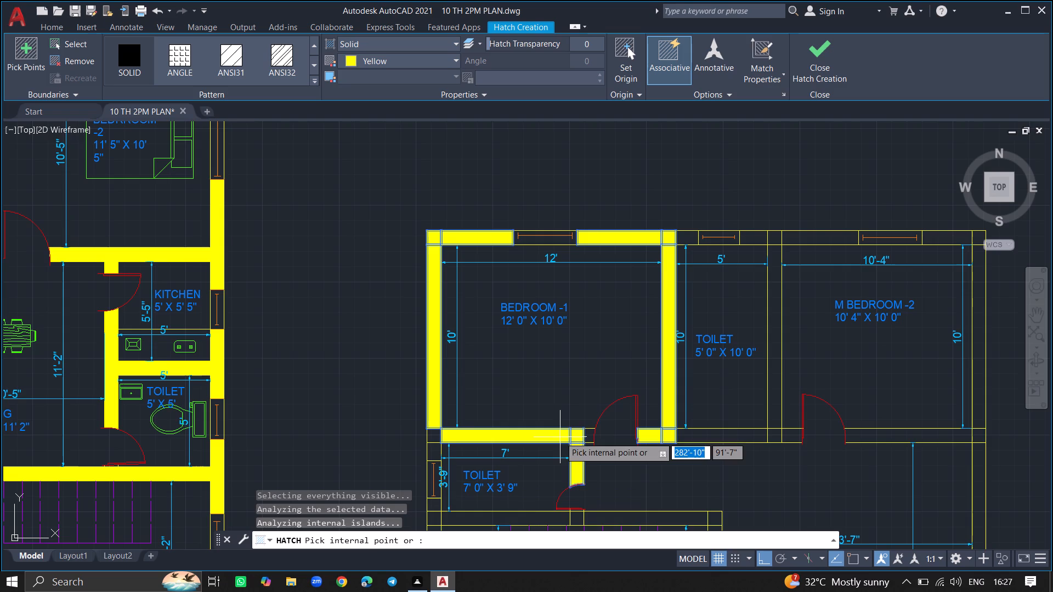
click(436, 435)
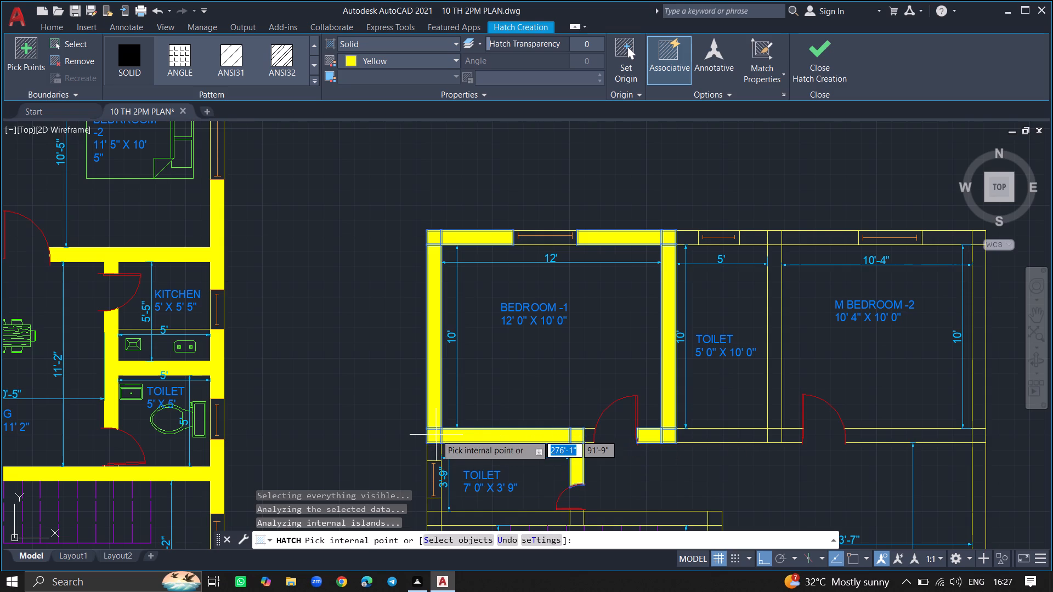
click(436, 447)
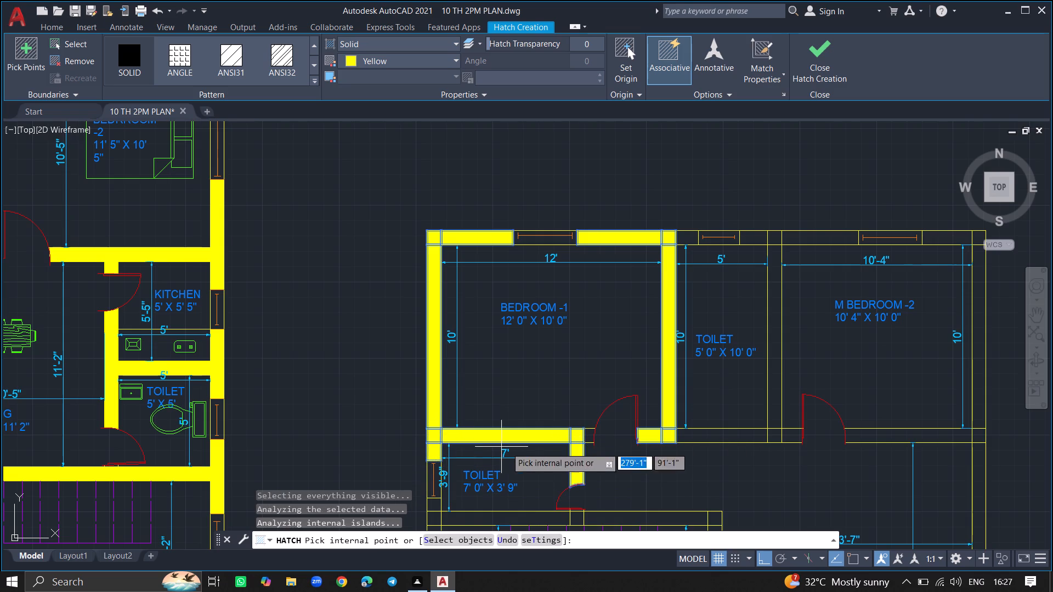
click(590, 440)
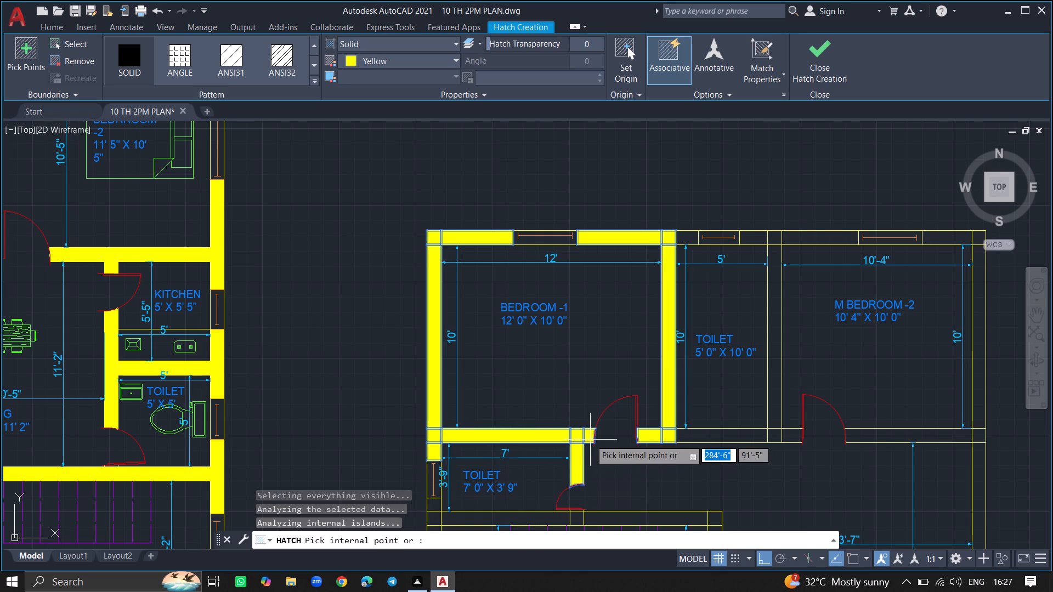
Hatch the wall between the 5' 0" X 10' 0" TOILET and M BEDROOM -2, its north junction, and the TOILET's north wall beside the window in solid yellow.
click(772, 397)
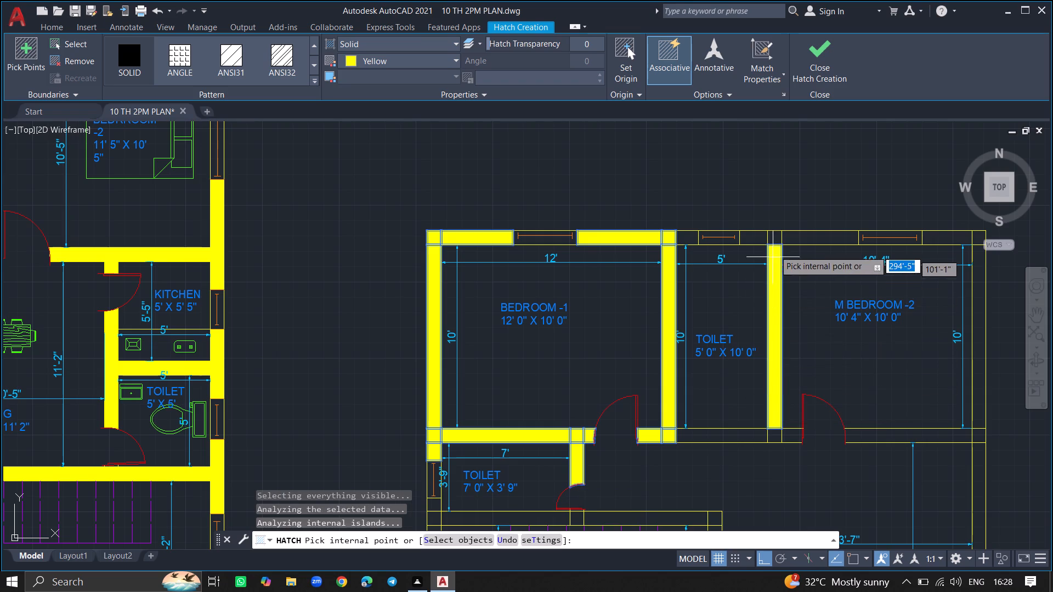
click(775, 239)
click(754, 237)
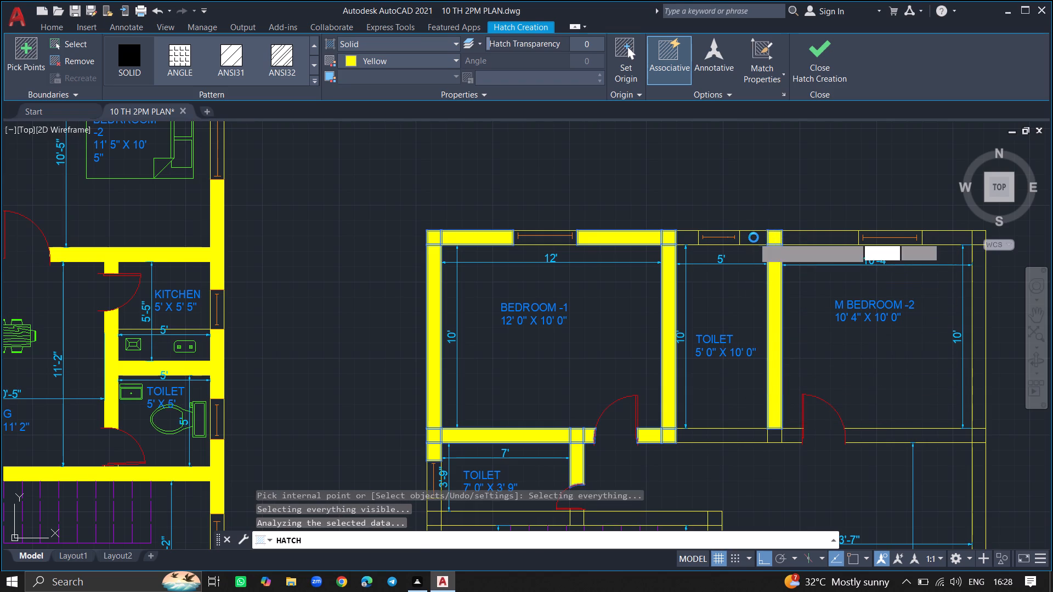
click(688, 240)
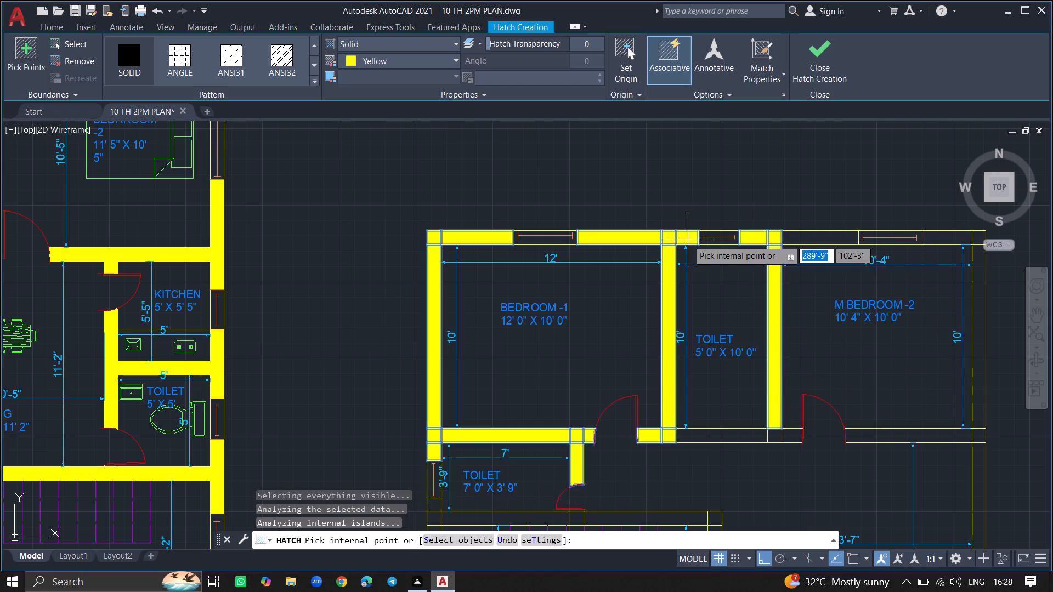
Extend the solid yellow hatch over M BEDROOM -2's north wall on both sides of the window, the northeast corner and the east wall.
click(626, 238)
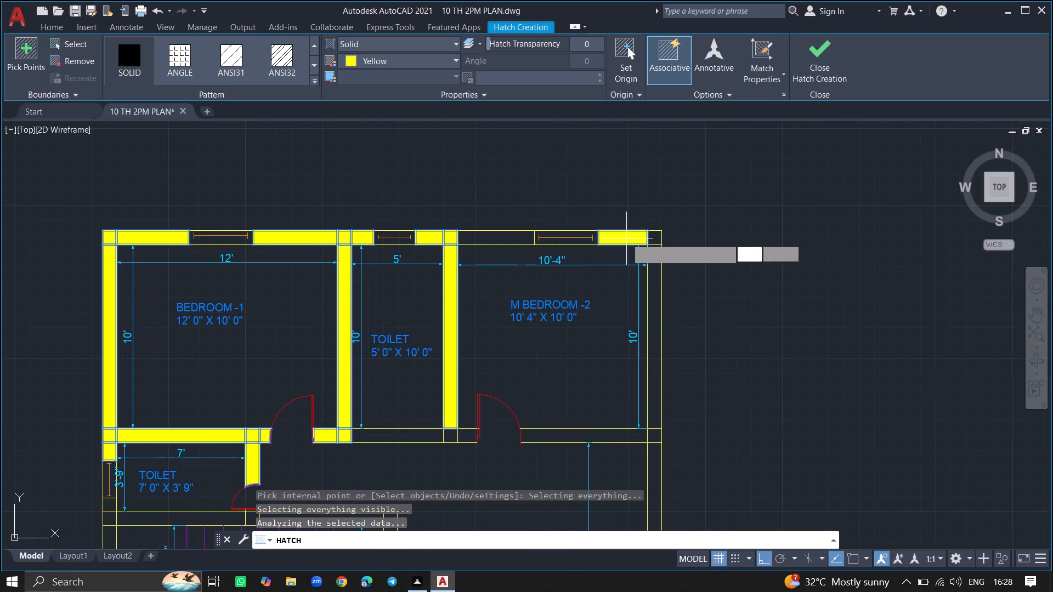
click(651, 243)
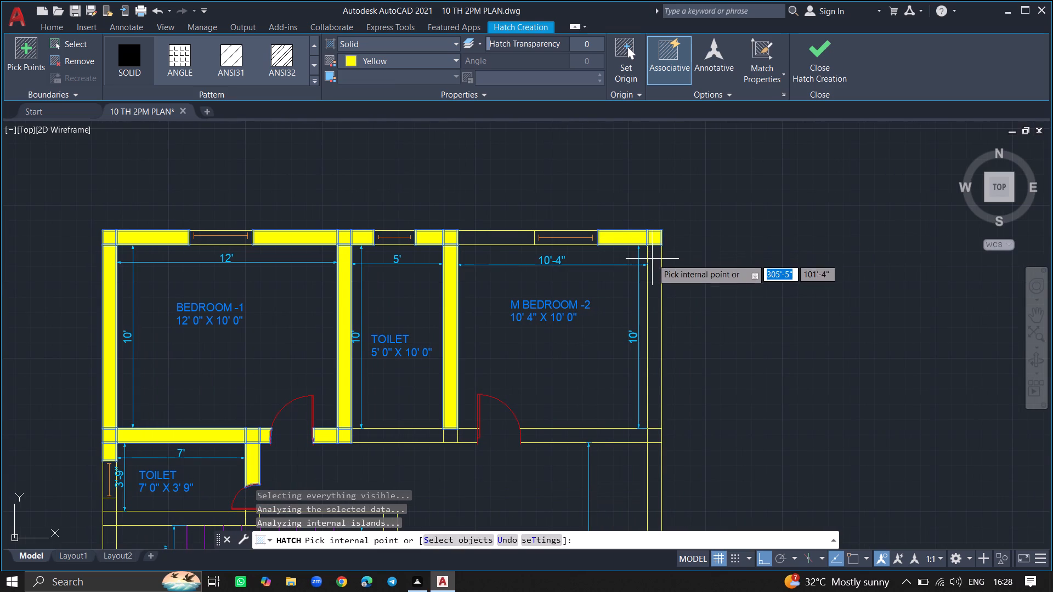
click(652, 259)
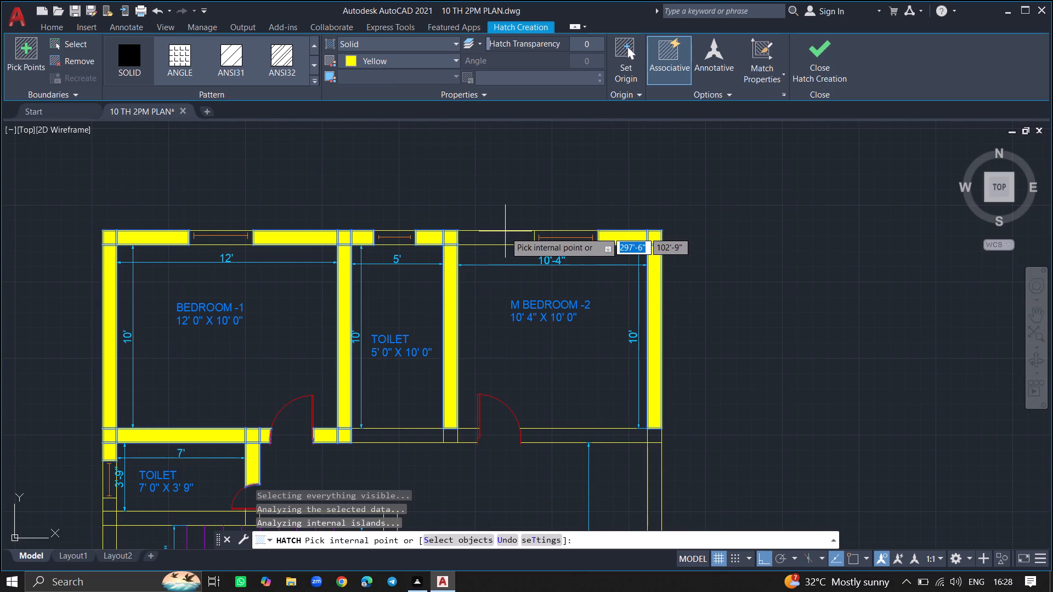
click(505, 232)
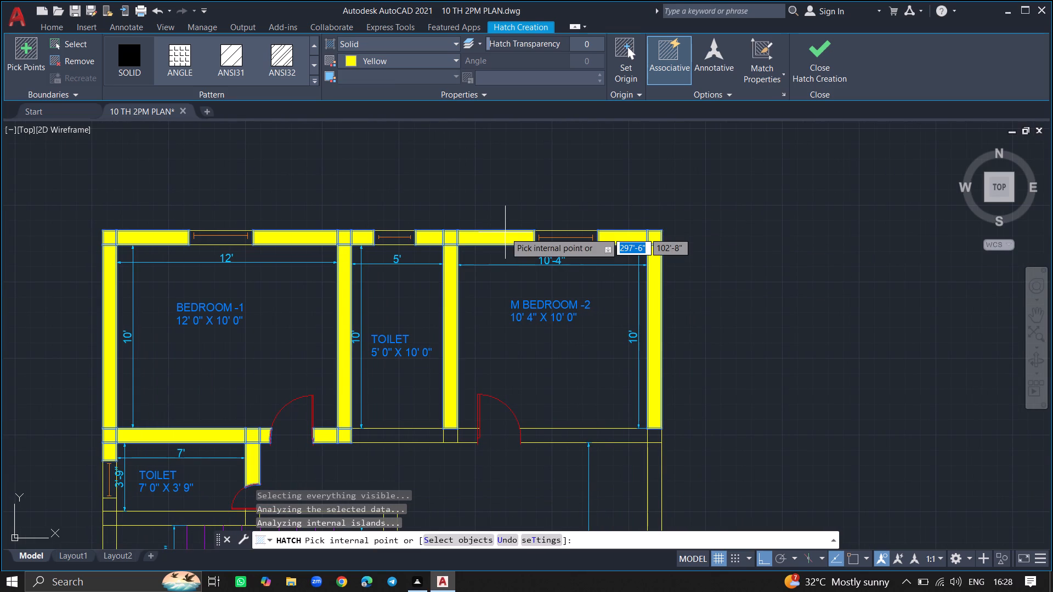
Hatch M BEDROOM -2's south wall on both sides of the door, its two end junctions, and the adjoining TOILET's south wall in solid yellow.
click(548, 439)
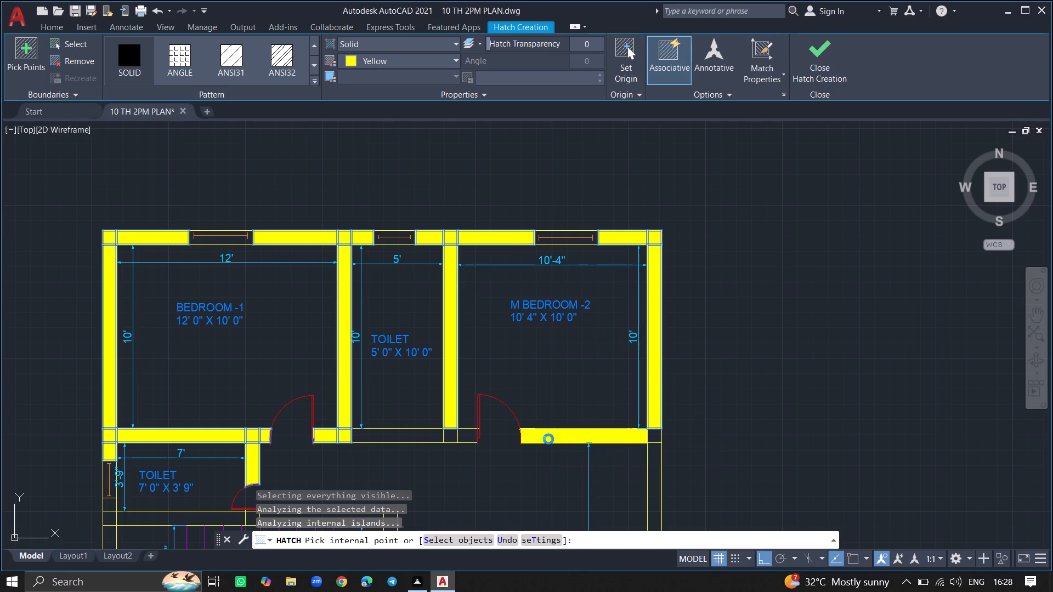
click(654, 439)
click(466, 432)
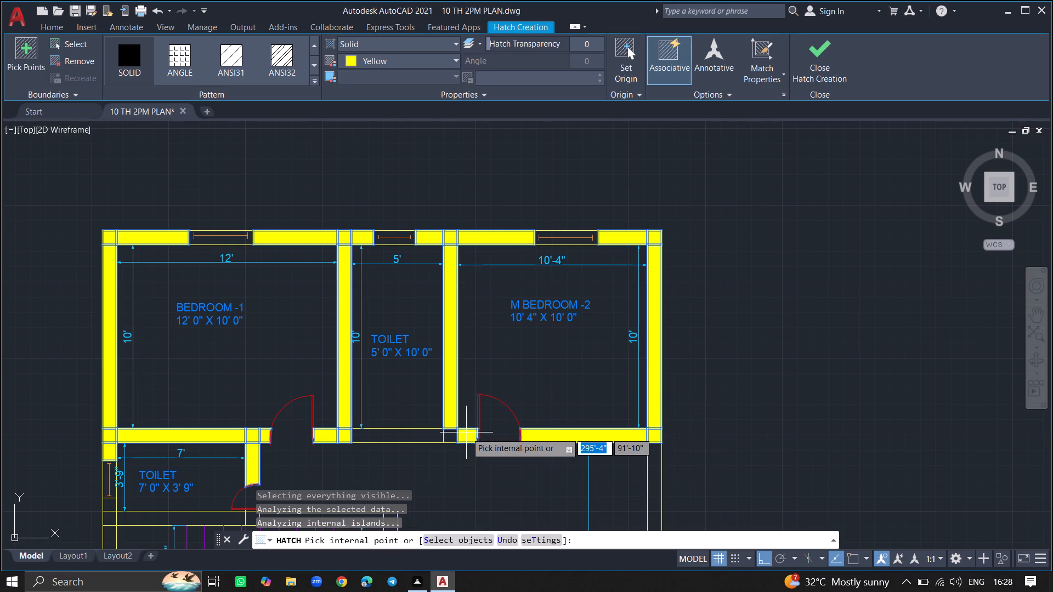
click(446, 434)
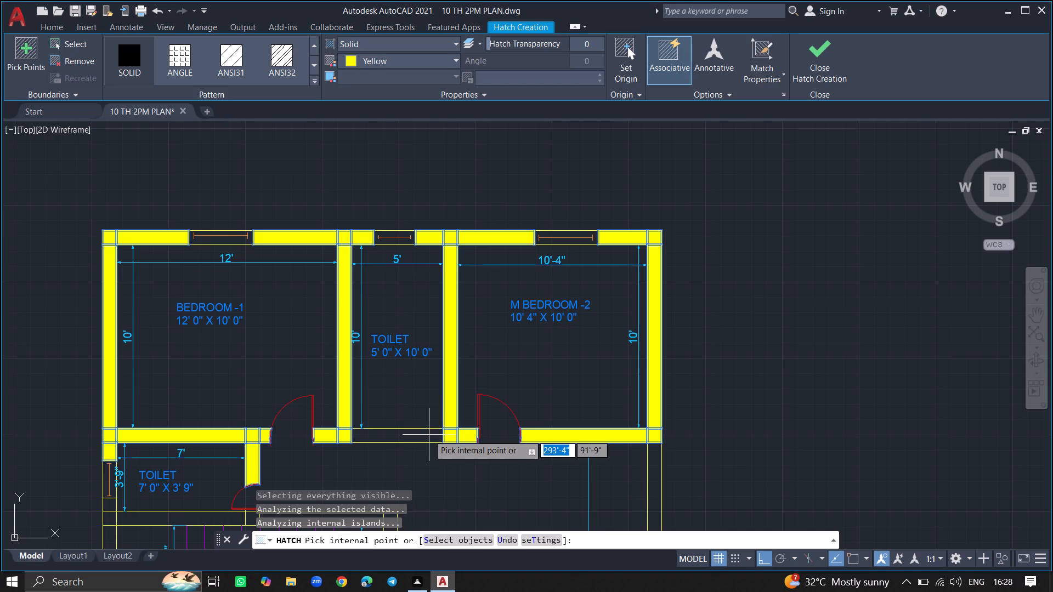
click(428, 435)
Extend the solid yellow hatch down the DINNING room's east wall.
ctrl+scroll(450, 420, down, 4)
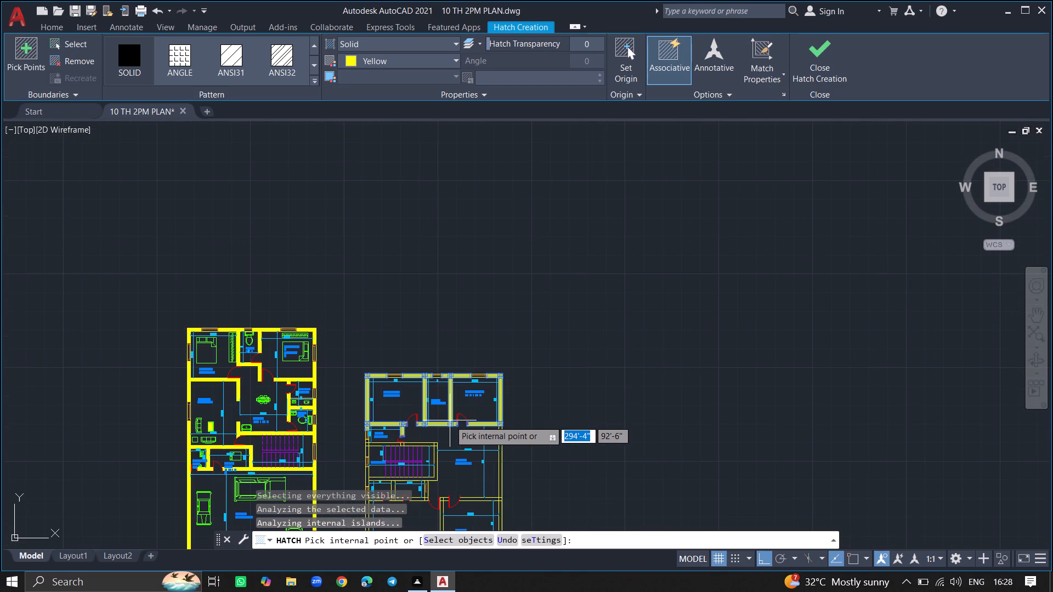
ctrl+scroll(500, 468, up, 4)
click(500, 468)
Hatch the STAIRCASE's west wall on both sides of its window, its northwest corner, the adjoining north wall, and the stub below the TOILET window in solid yellow.
ctrl+scroll(571, 412, down, 5)
ctrl+scroll(479, 436, up, 6)
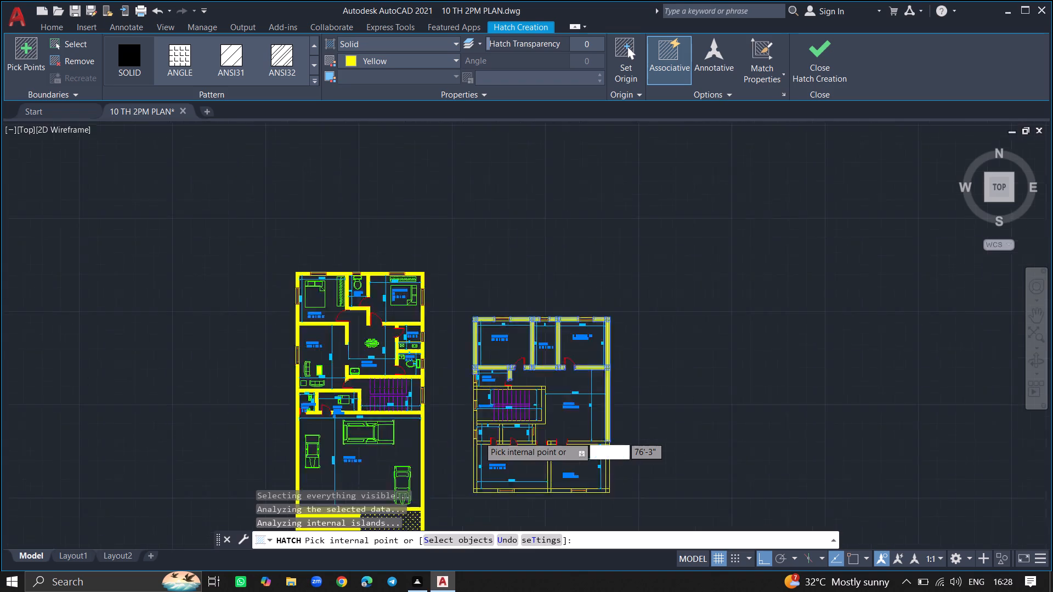
ctrl+scroll(479, 436, up, 1)
click(450, 371)
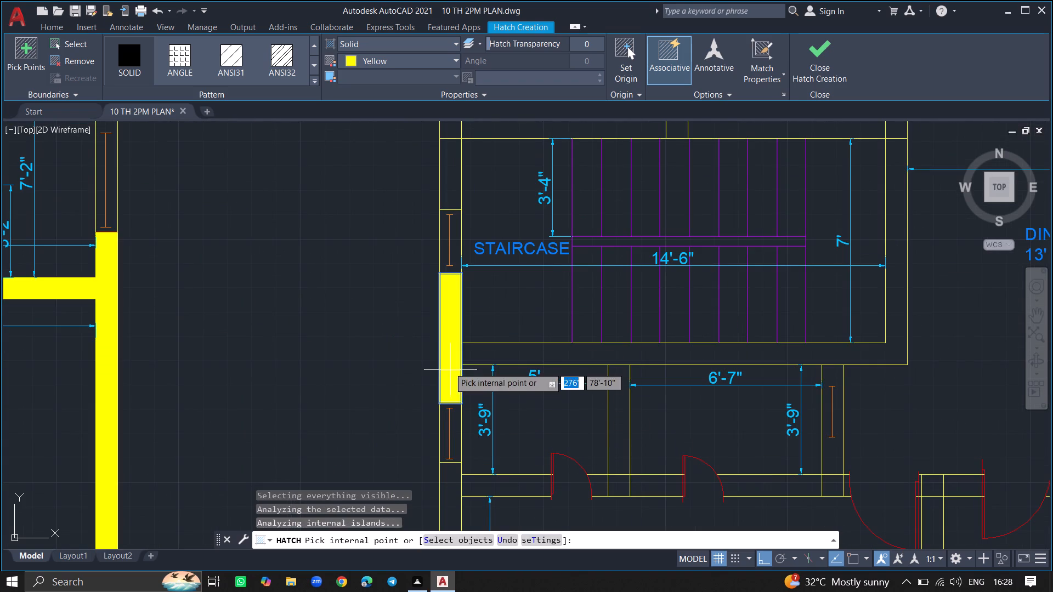
ctrl+scroll(414, 295, down, 5)
ctrl+scroll(422, 280, up, 5)
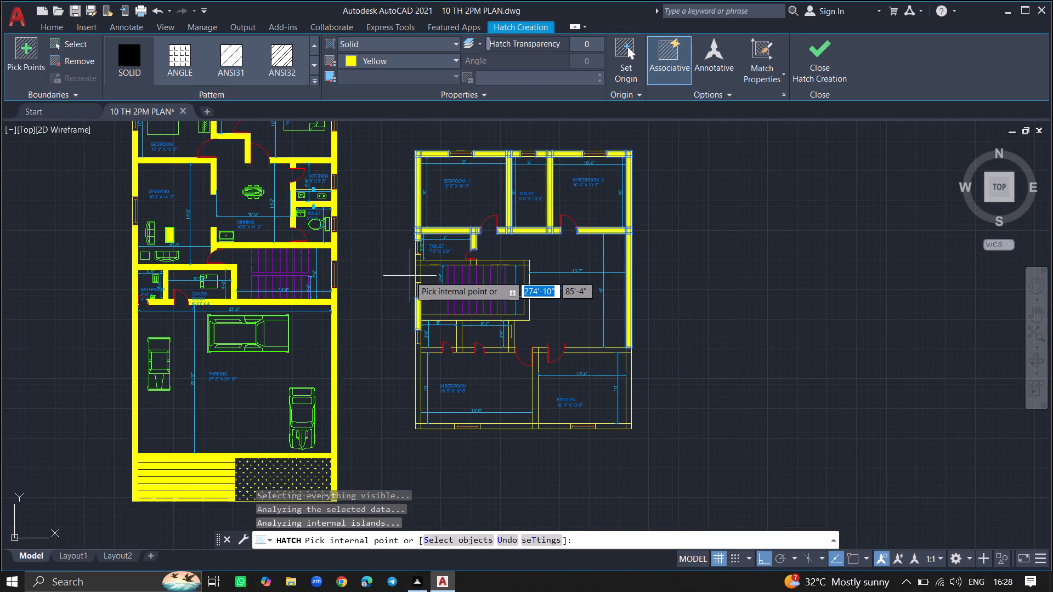
ctrl+scroll(410, 276, up, 6)
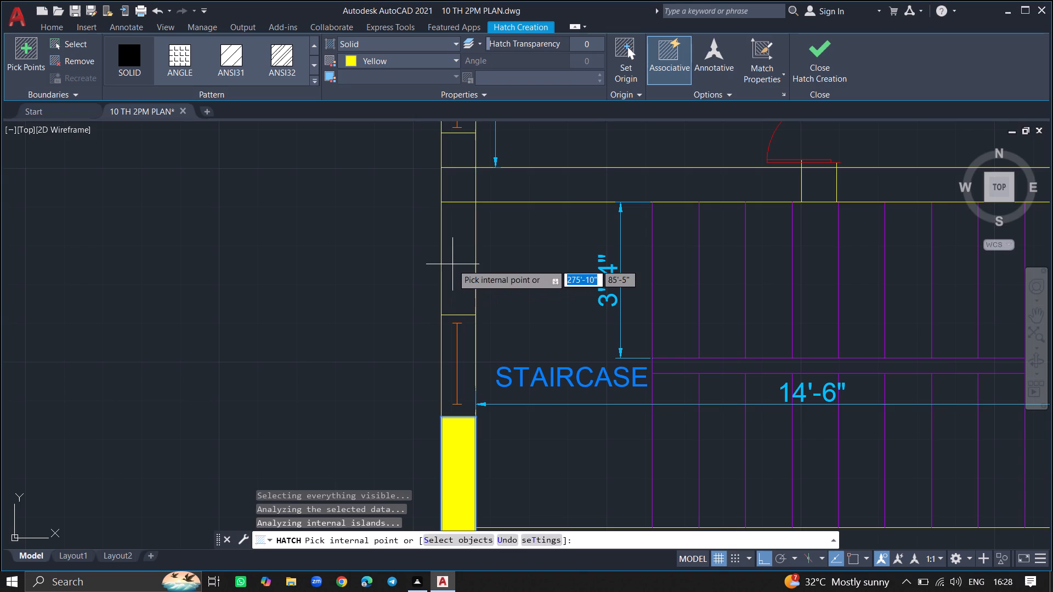
click(452, 264)
click(460, 189)
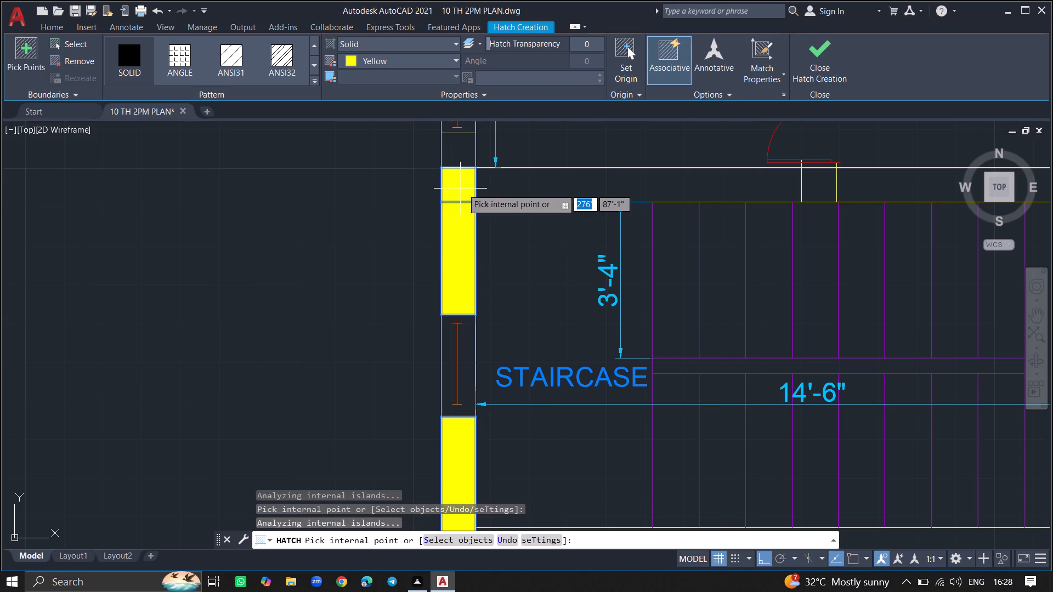
click(505, 199)
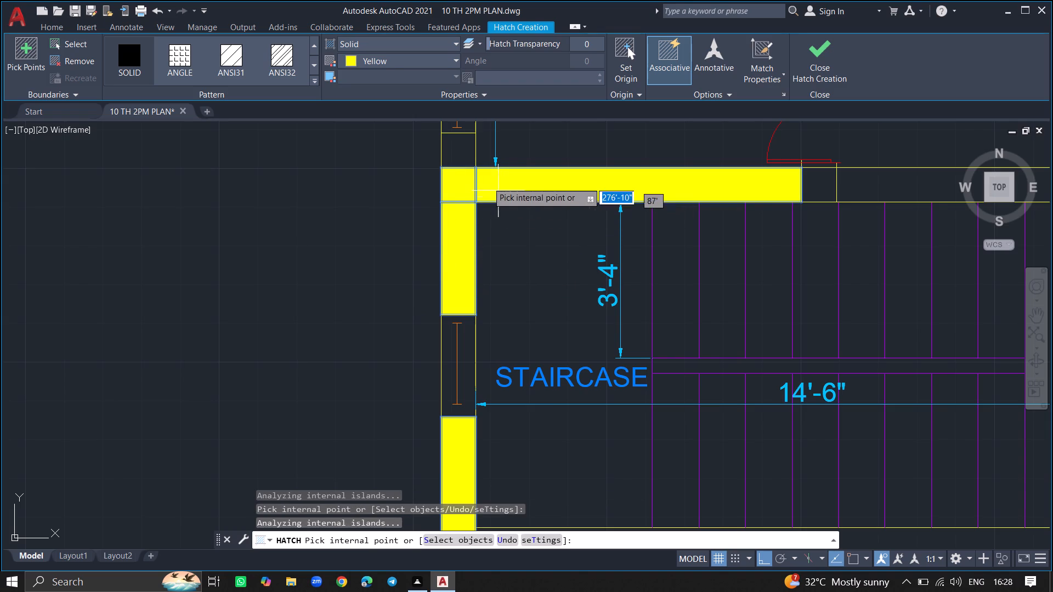
click(460, 158)
Hatch the M BEDROOM's west wall, southwest corner and south wall beside its window, continuing east to the KITCHEN window, in solid yellow.
ctrl+scroll(460, 158, down, 4)
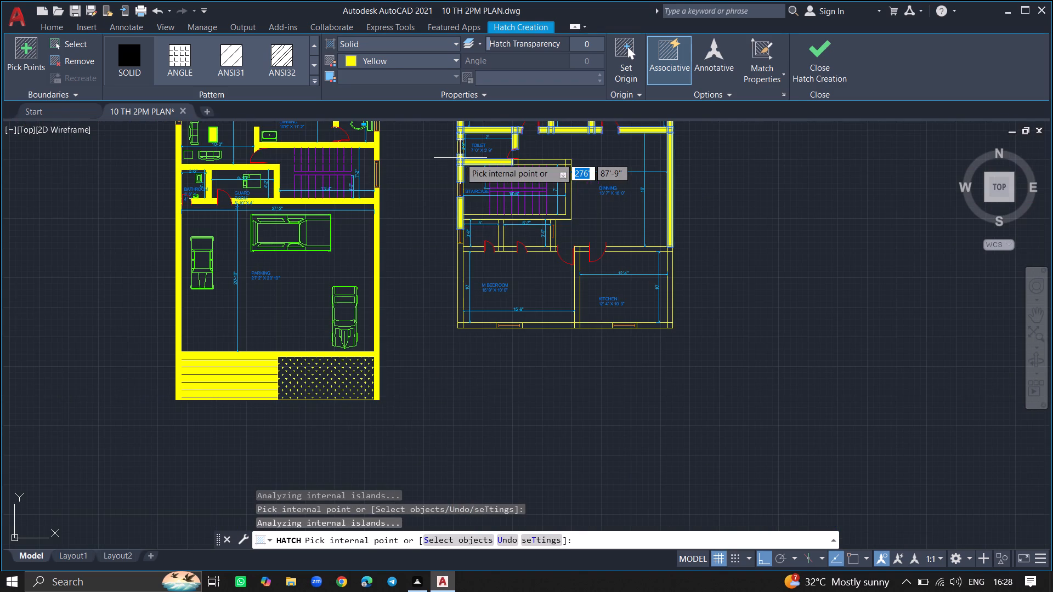
click(459, 270)
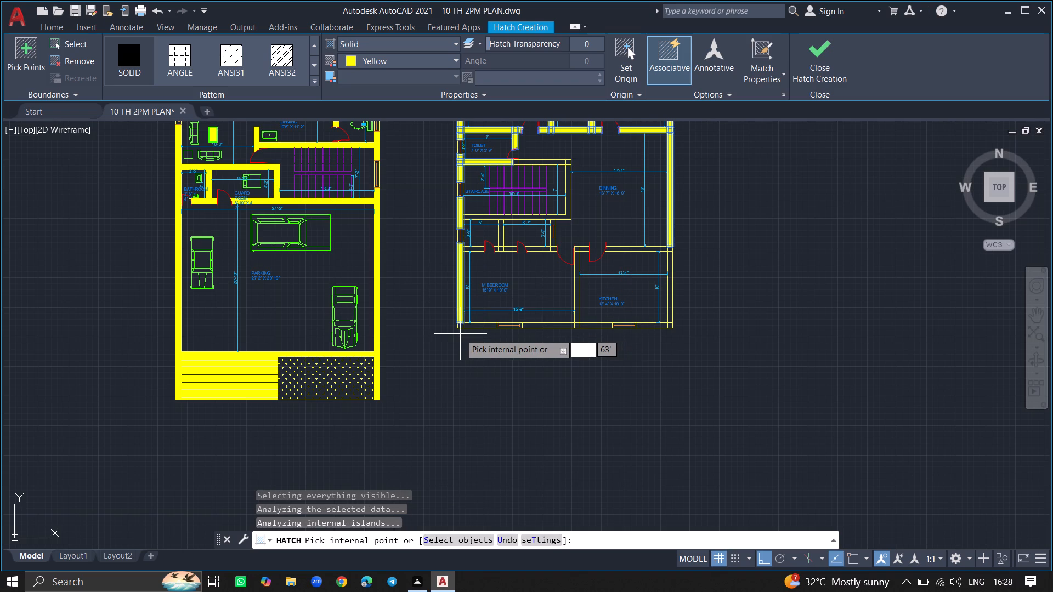
ctrl+scroll(461, 321, up, 4)
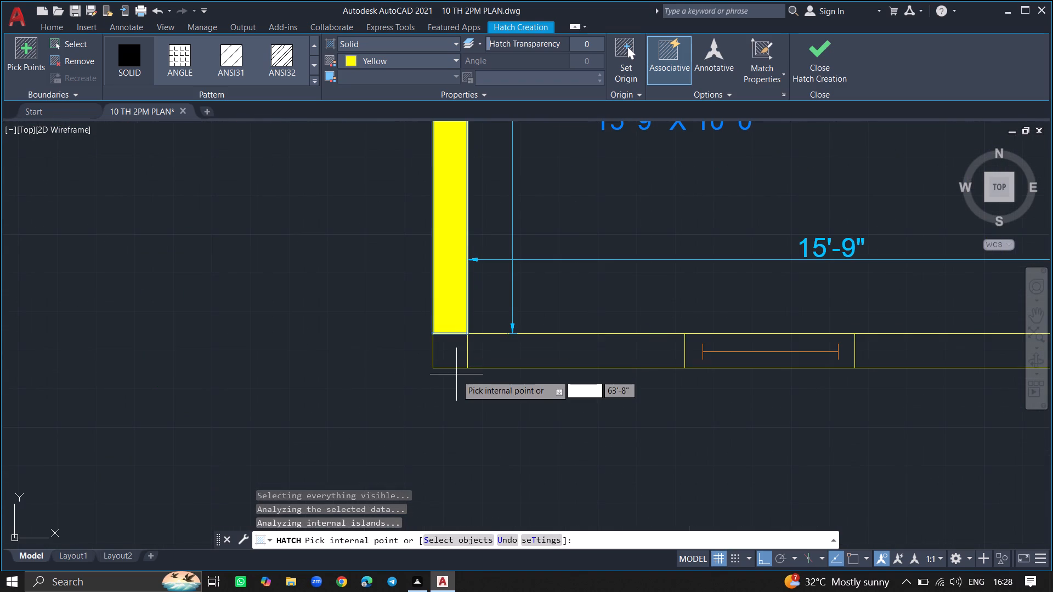
click(456, 362)
click(519, 366)
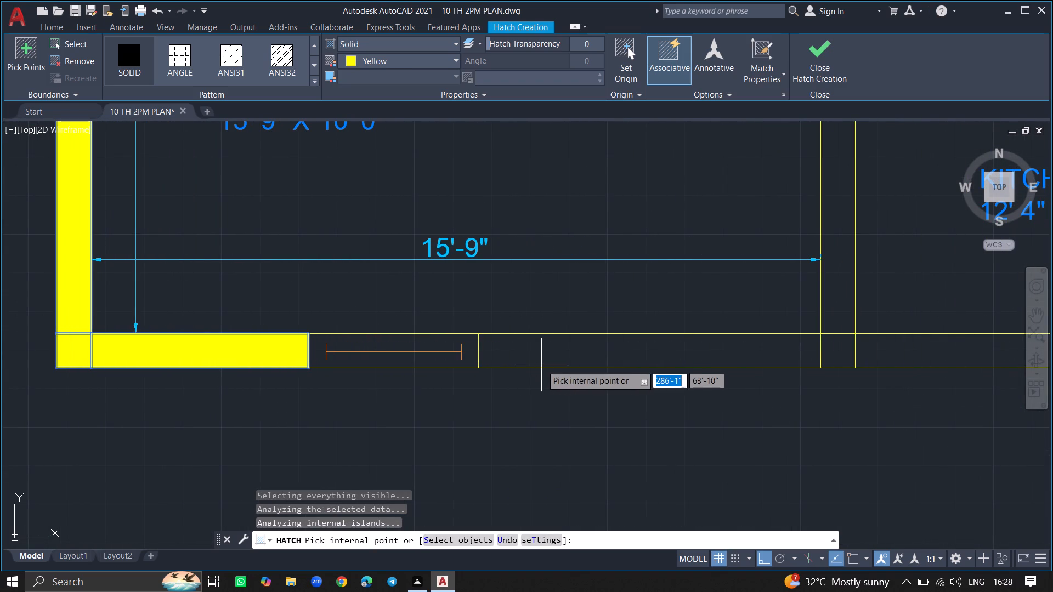
click(541, 365)
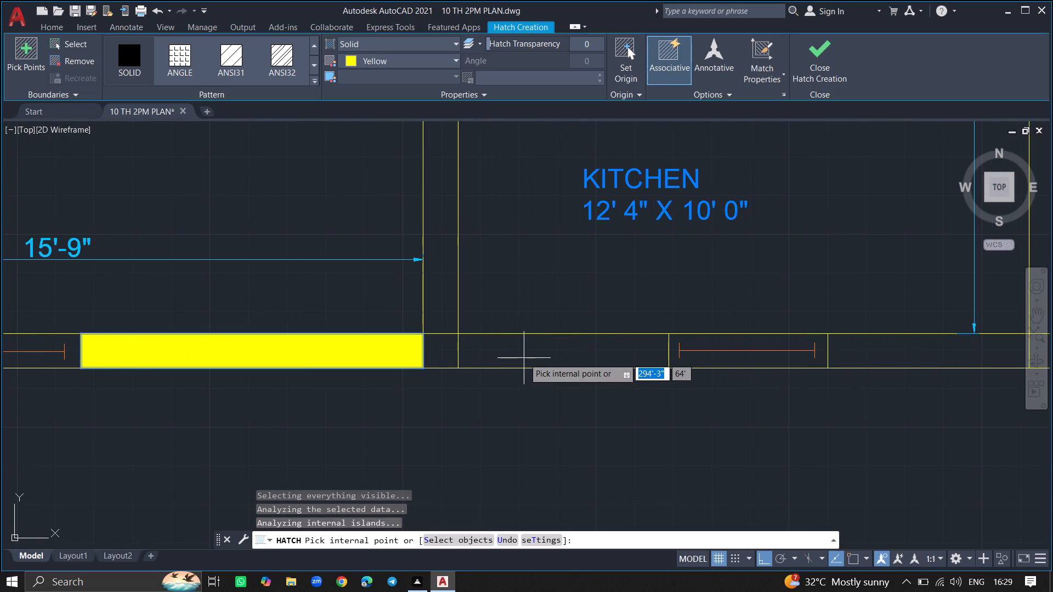
click(524, 358)
click(451, 357)
Hatch the wall between the 15' 9" X 10' 0" M BEDROOM and the KITCHEN, including its north end square, in solid yellow.
ctrl+scroll(451, 357, down, 3)
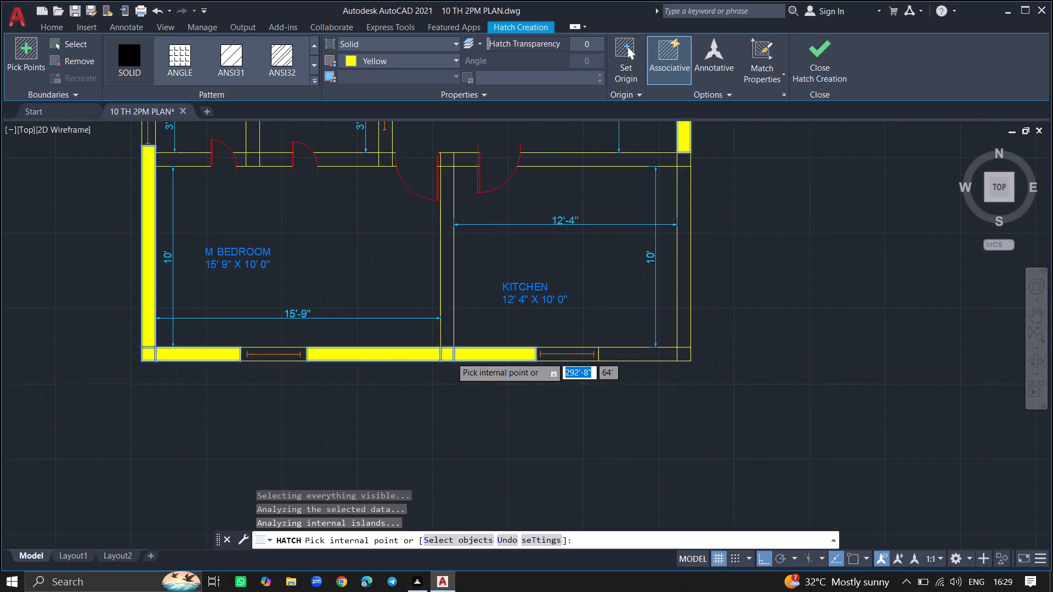
click(450, 332)
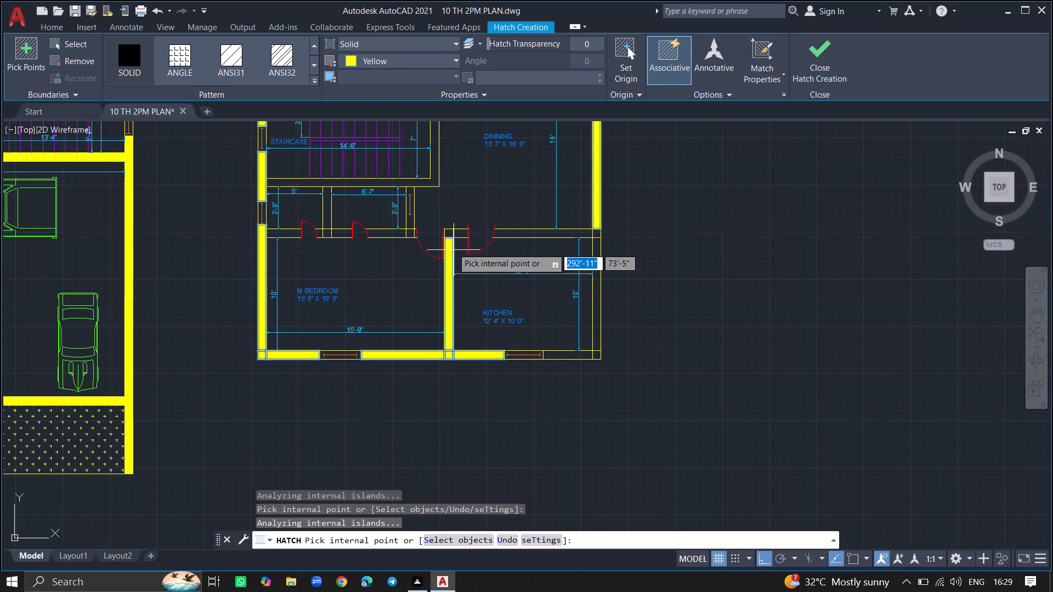
click(451, 237)
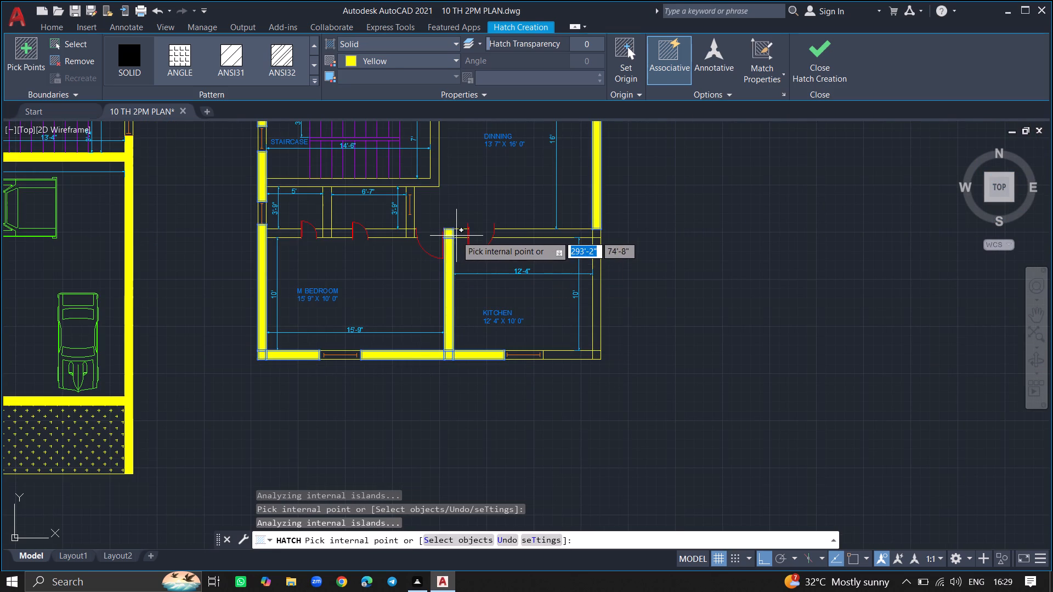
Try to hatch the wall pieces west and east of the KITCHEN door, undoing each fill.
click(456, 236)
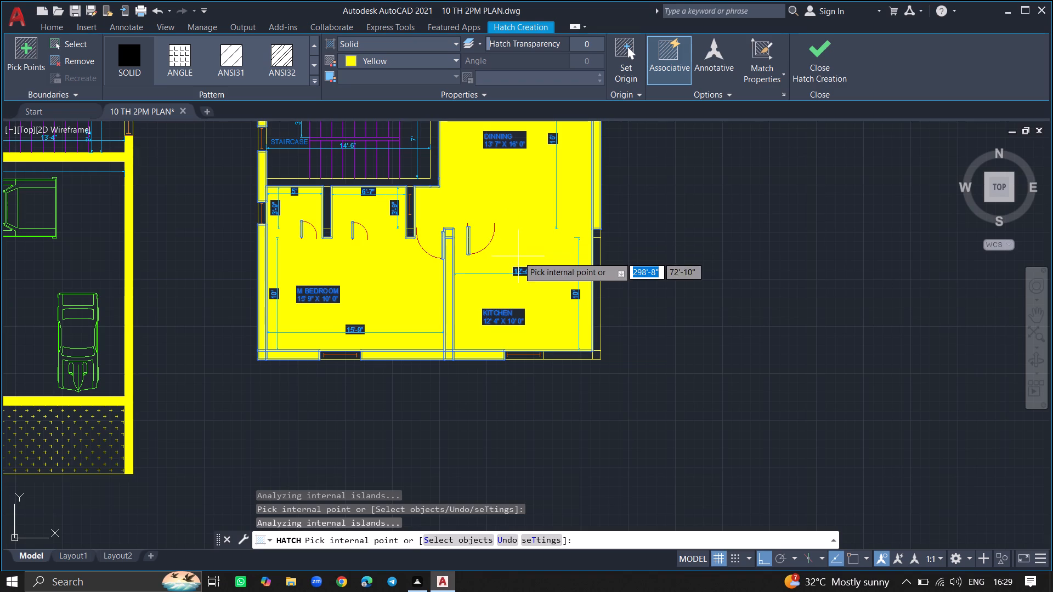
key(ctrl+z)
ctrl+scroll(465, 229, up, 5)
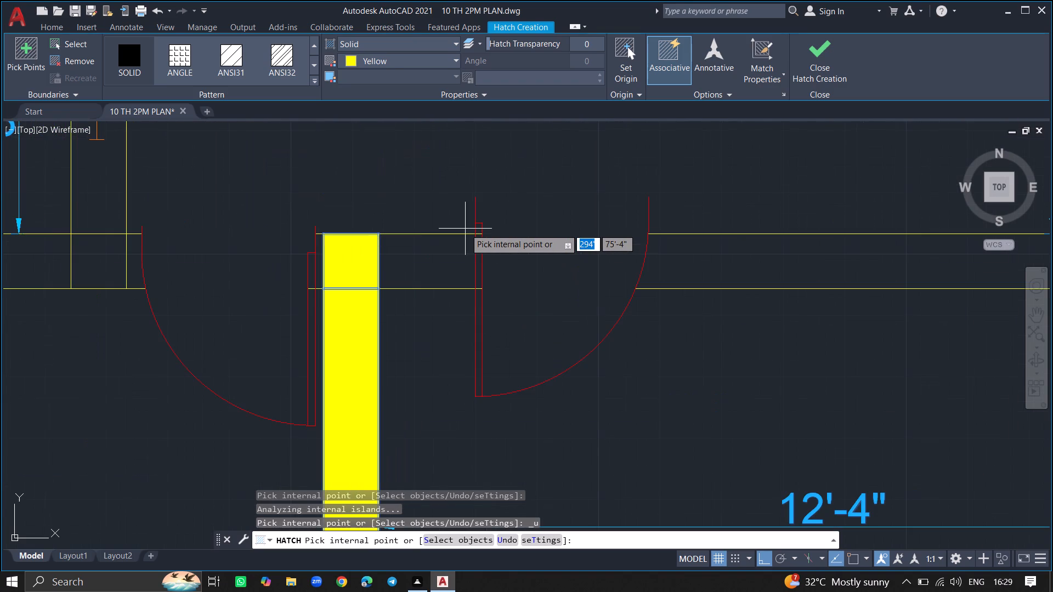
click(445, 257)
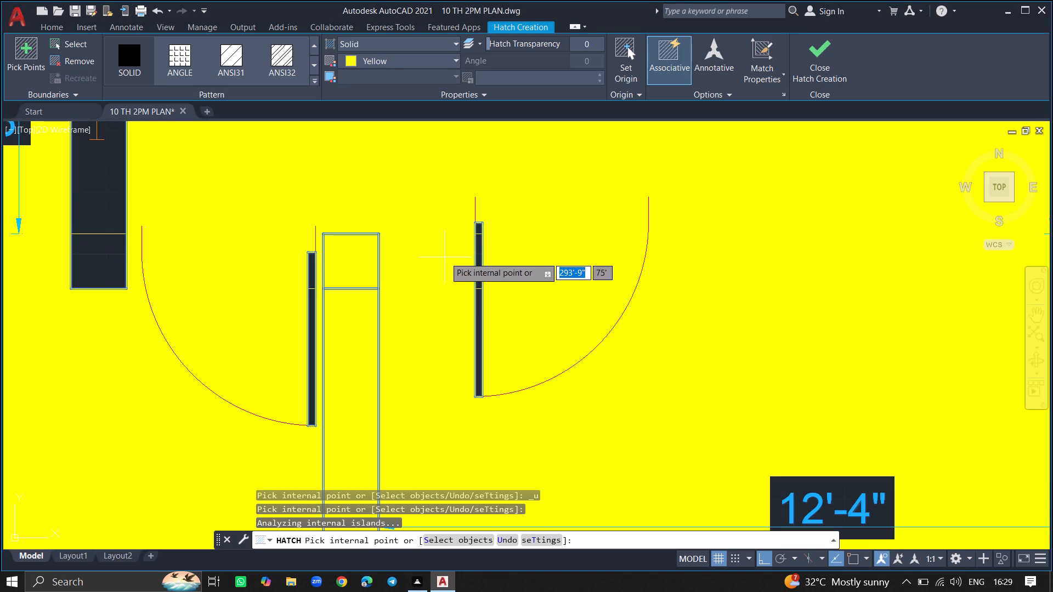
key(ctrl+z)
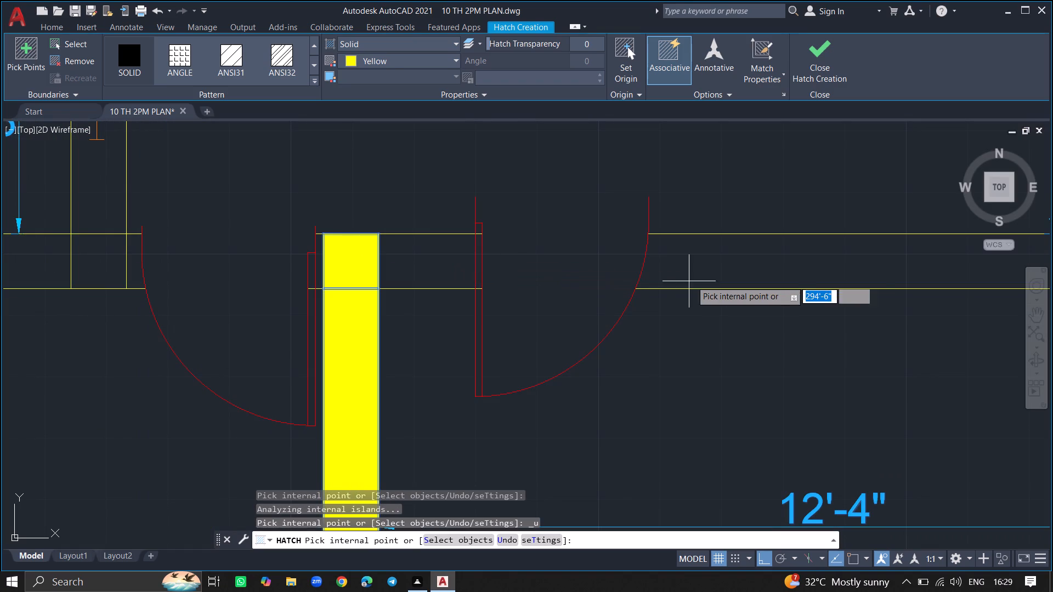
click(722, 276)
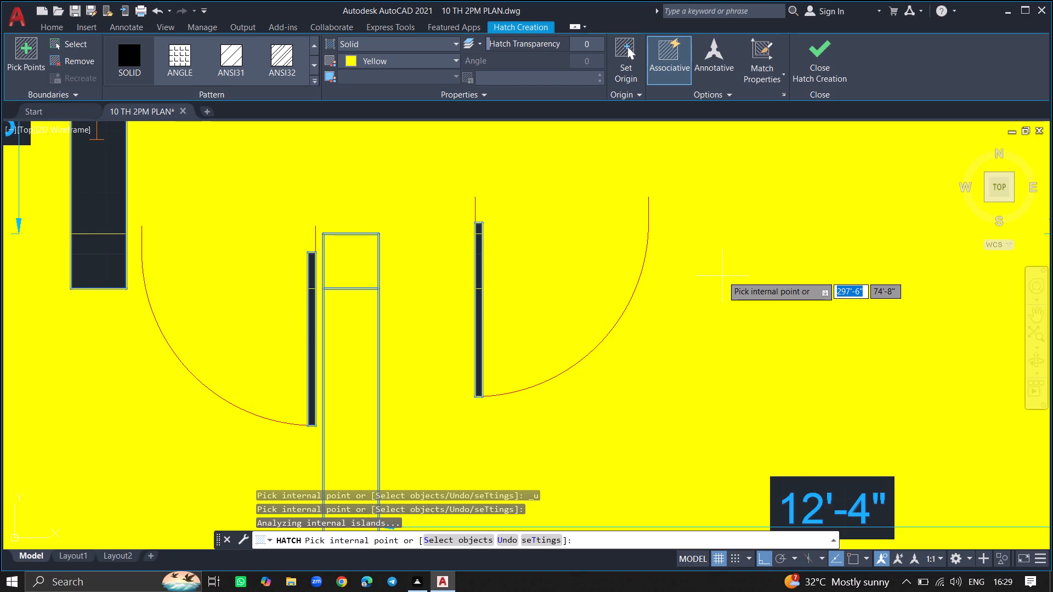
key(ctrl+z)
Hatch the 6'-7" wide room's east wall, southeast corner and south wall east of its door, plus its west partition and south junction, in solid yellow.
ctrl+scroll(722, 276, down, 3)
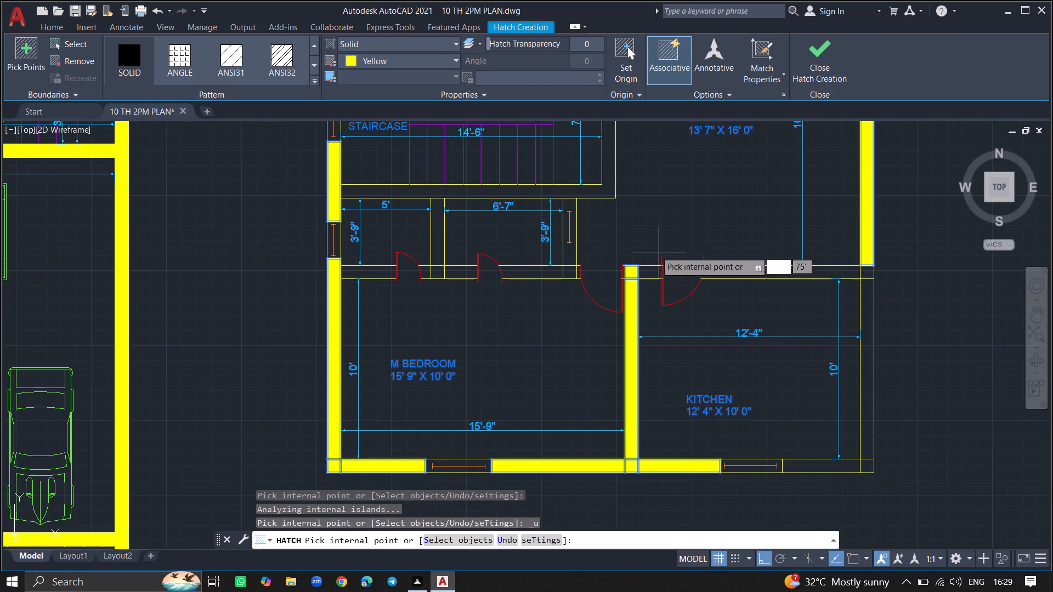
click(573, 248)
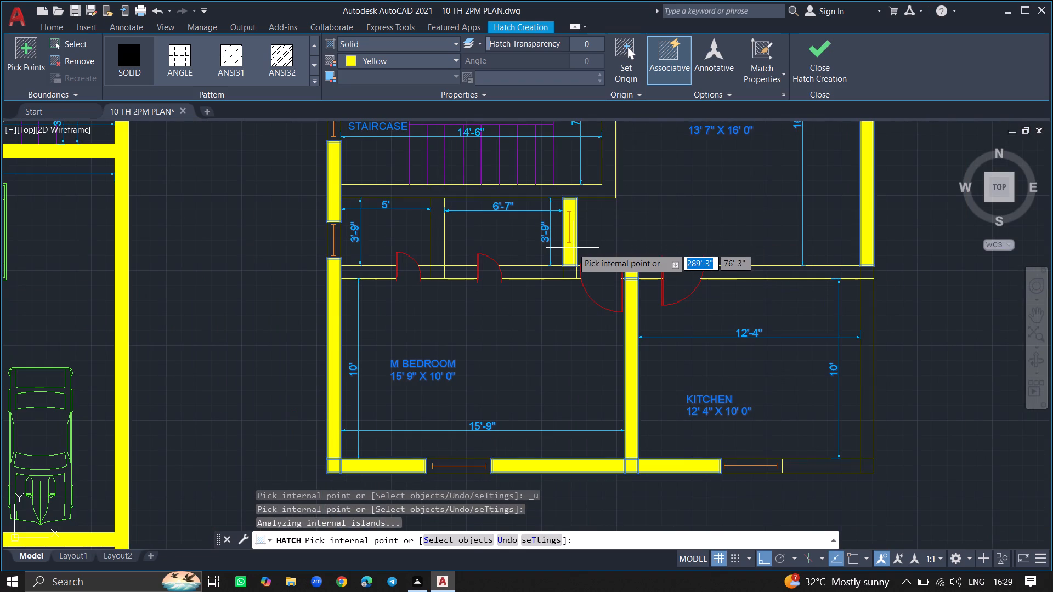
click(567, 276)
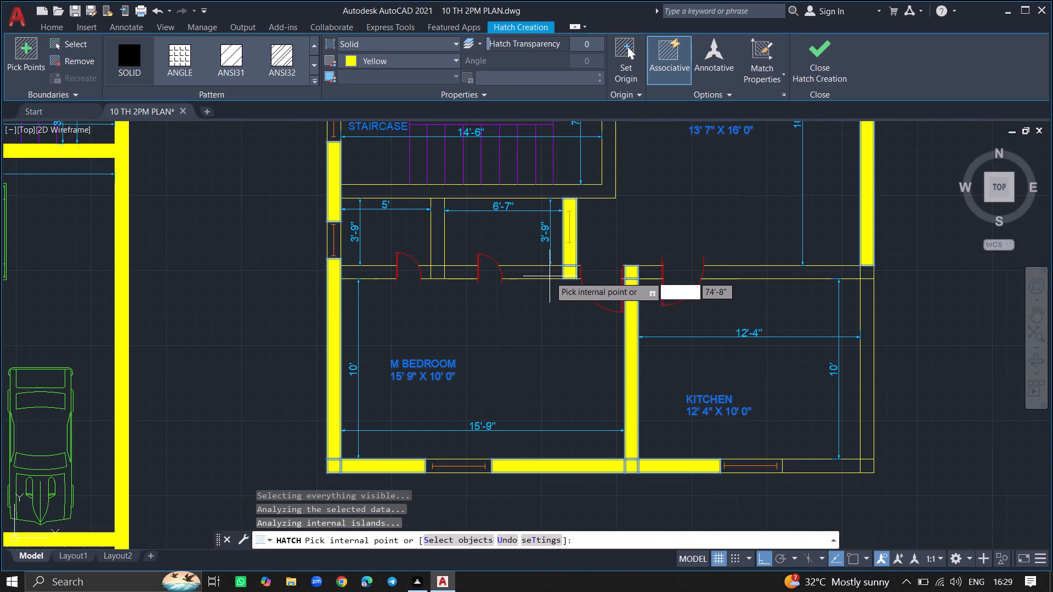
click(549, 276)
click(443, 277)
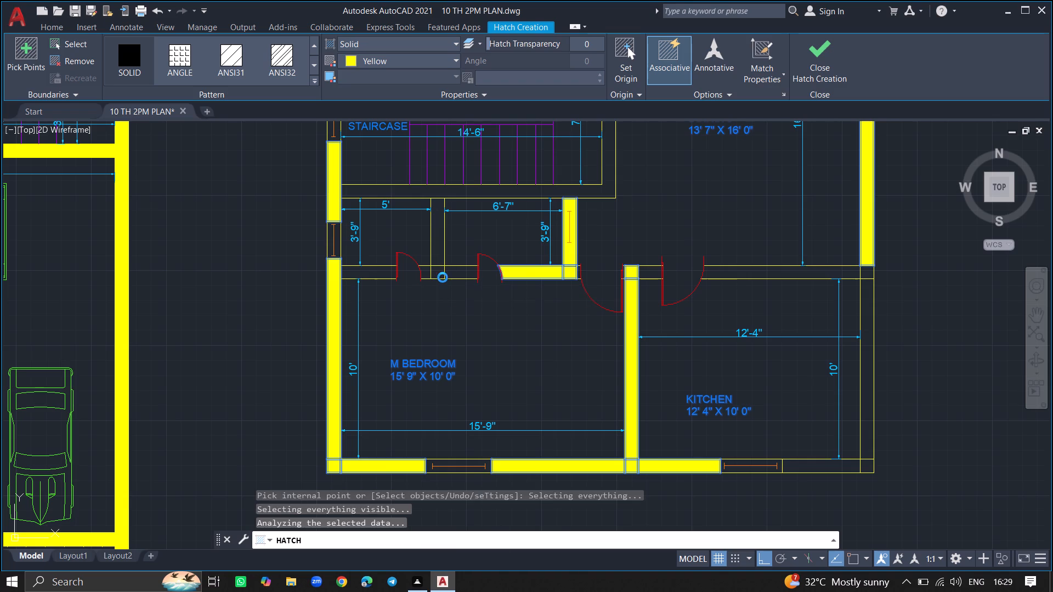
click(440, 255)
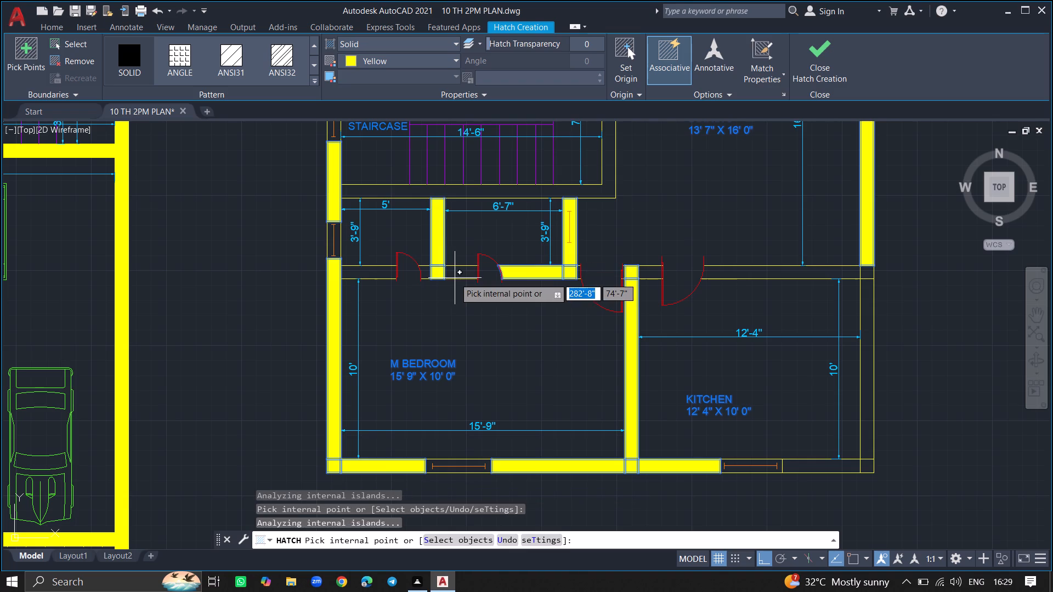
Hatch the remaining south wall pieces of the 5' and 6'-7" wide rooms, between the partition and both doors, in solid yellow.
click(455, 278)
click(375, 279)
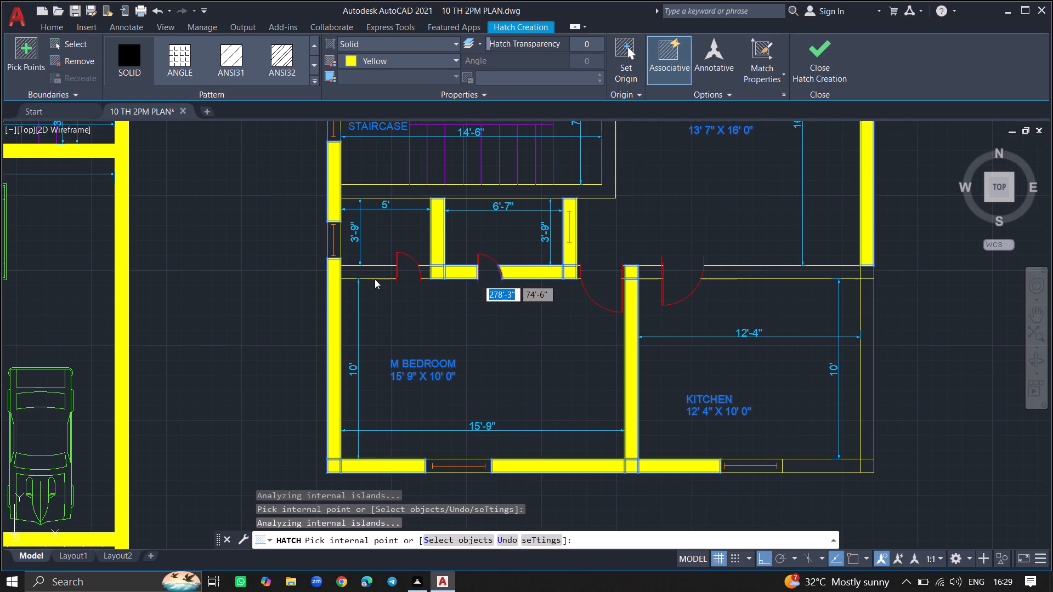
click(617, 297)
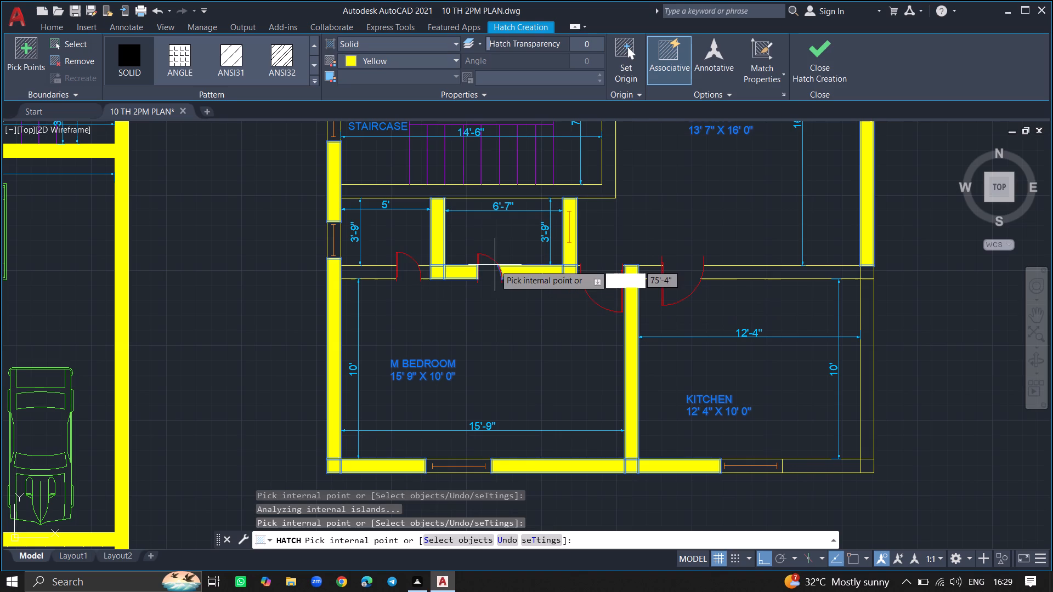
ctrl+scroll(380, 265, up, 5)
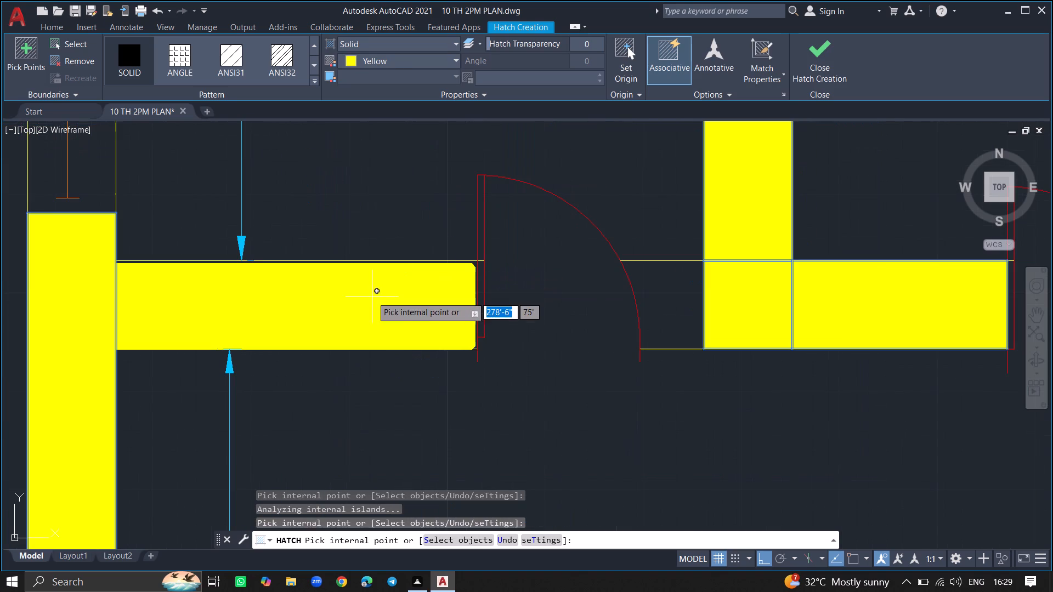
click(372, 297)
click(672, 299)
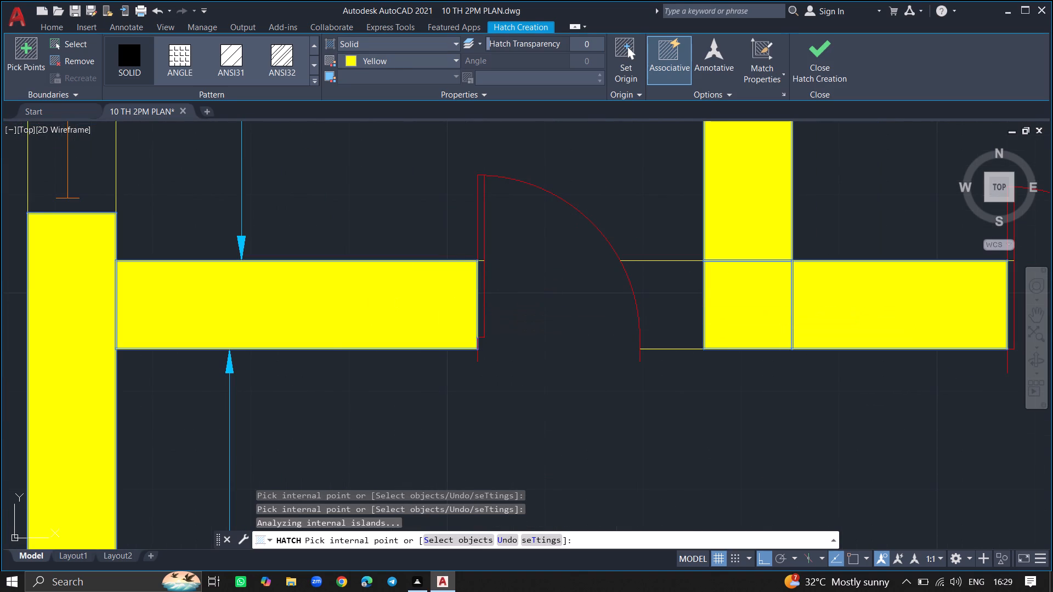
Hatch the STAIRCASE's south and east walls, the rest of its north wall and its northeast corner square in solid yellow.
ctrl+scroll(672, 299, down, 7)
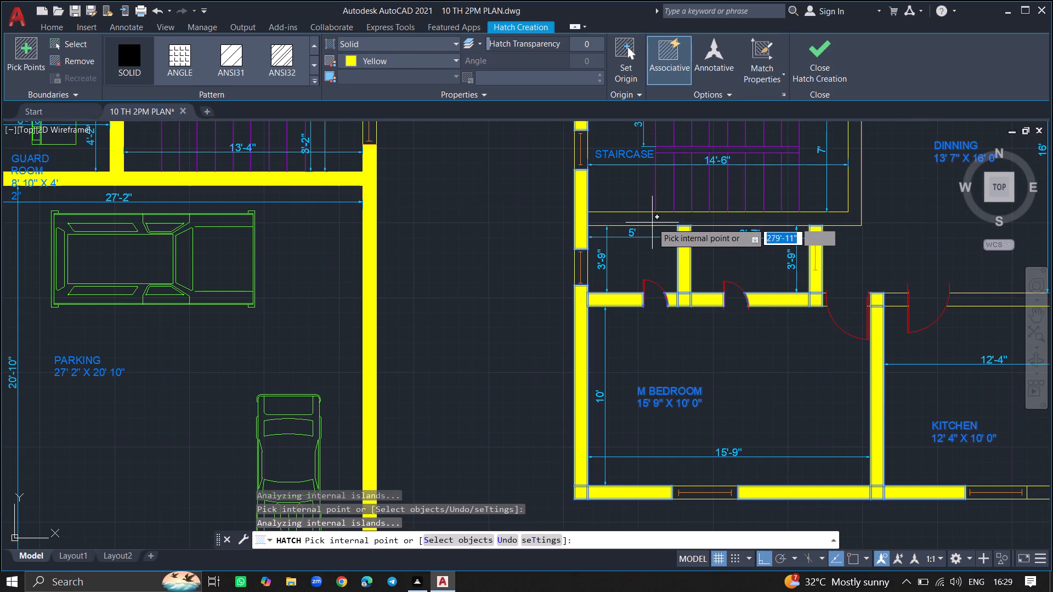
click(653, 220)
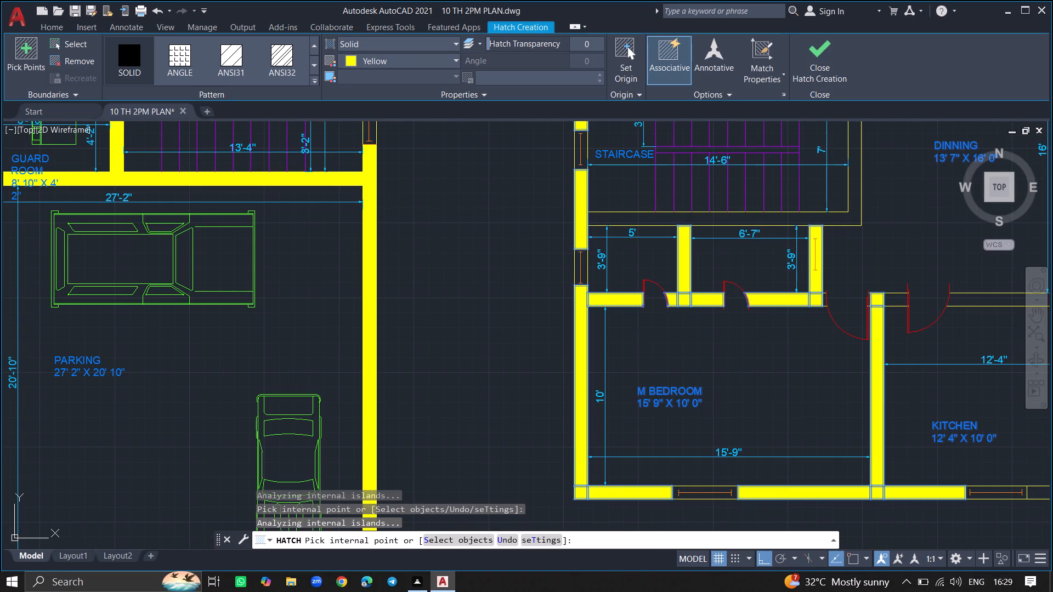
ctrl+scroll(653, 220, down, 2)
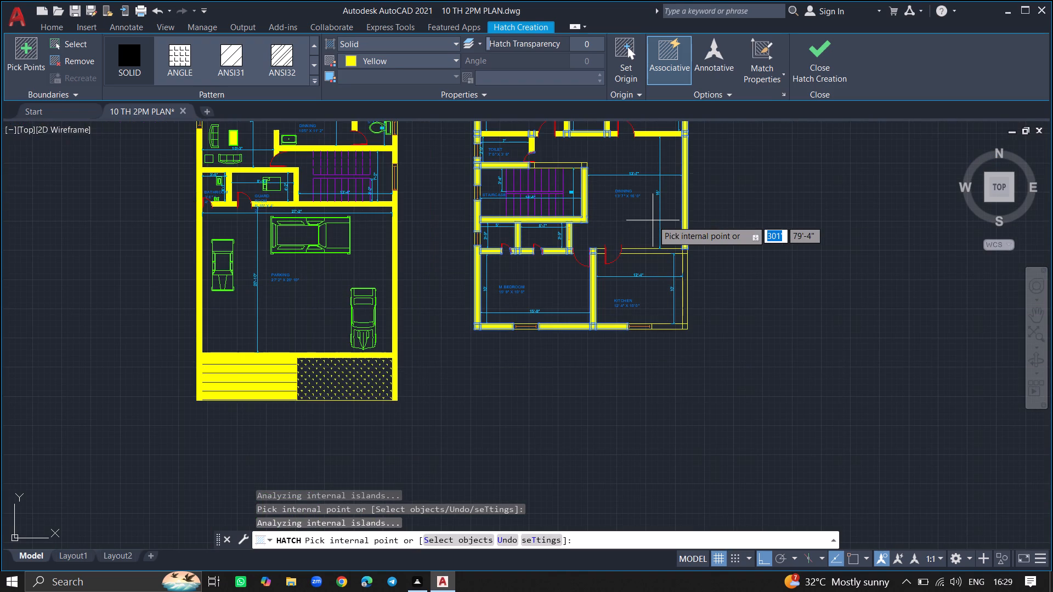
ctrl+scroll(563, 167, up, 4)
click(563, 167)
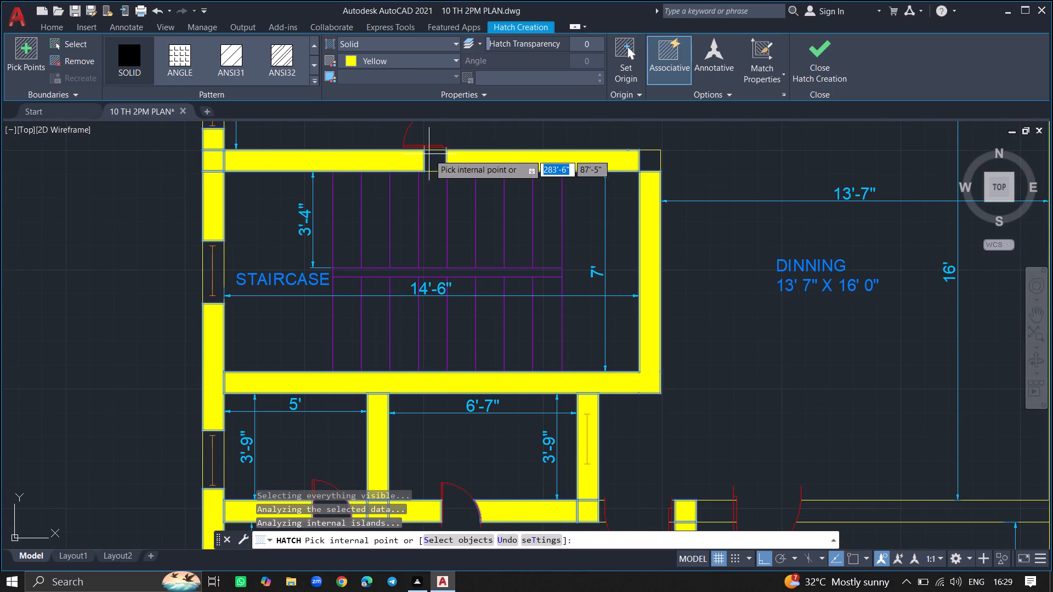
click(432, 165)
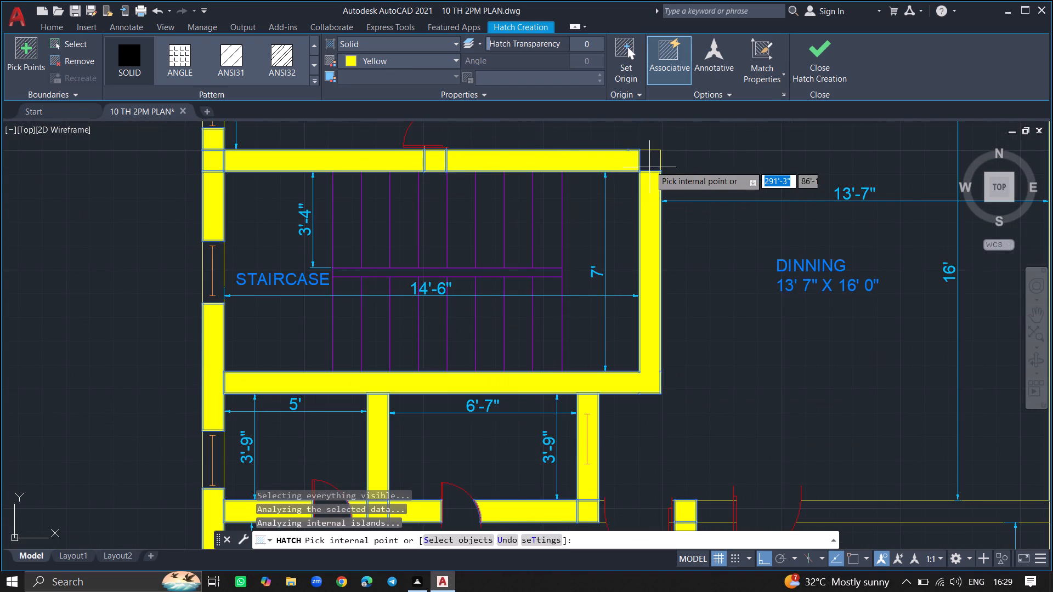
click(649, 165)
Hatch the KITCHEN's east wall, northeast corner and north wall on both sides of its door, including the jamb strip, in solid yellow.
ctrl+scroll(649, 165, down, 4)
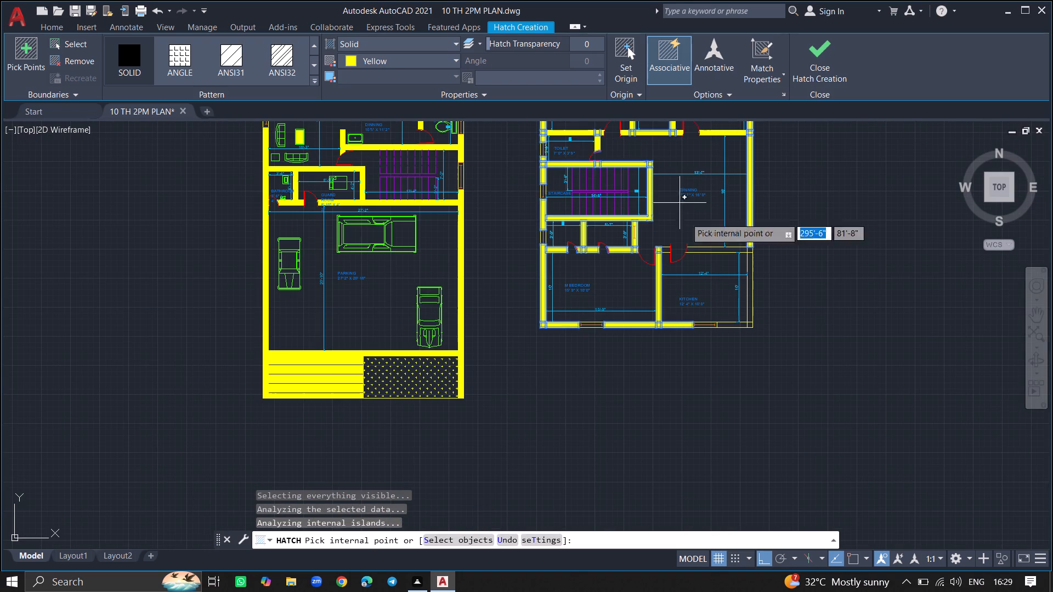
click(751, 283)
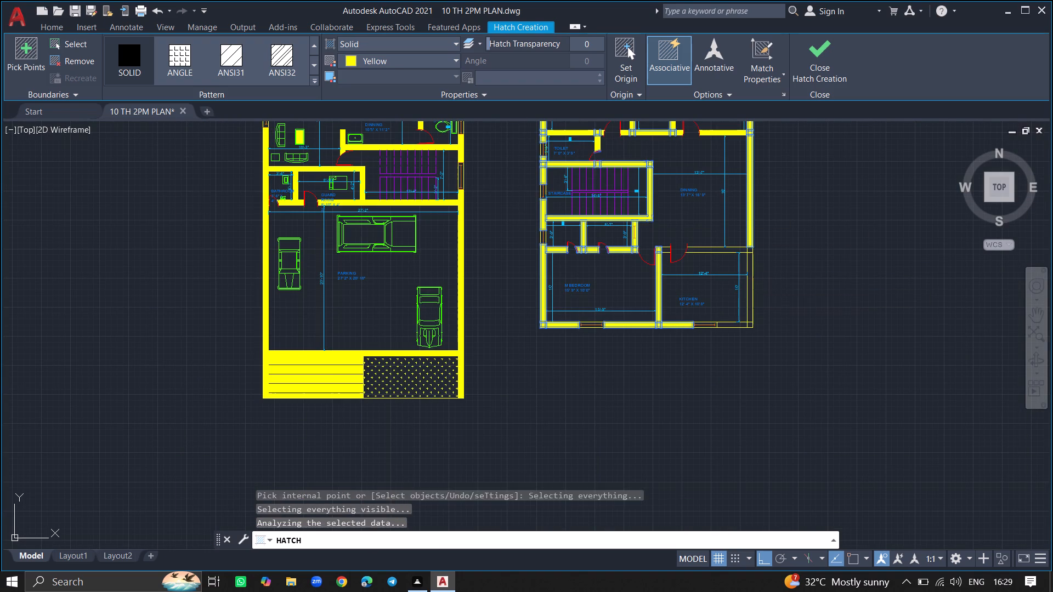
click(750, 251)
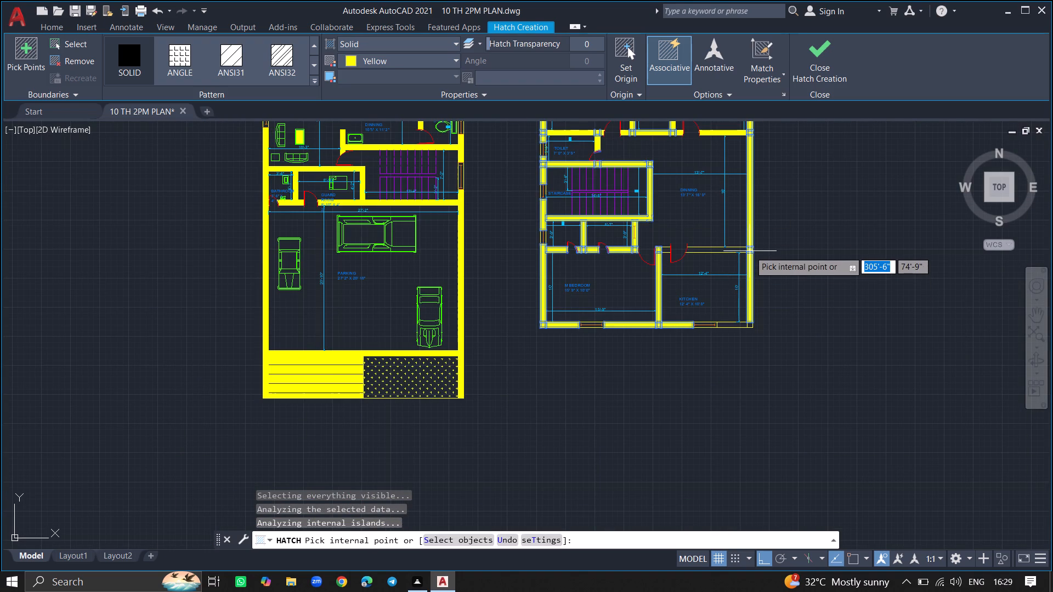
ctrl+scroll(750, 251, up, 3)
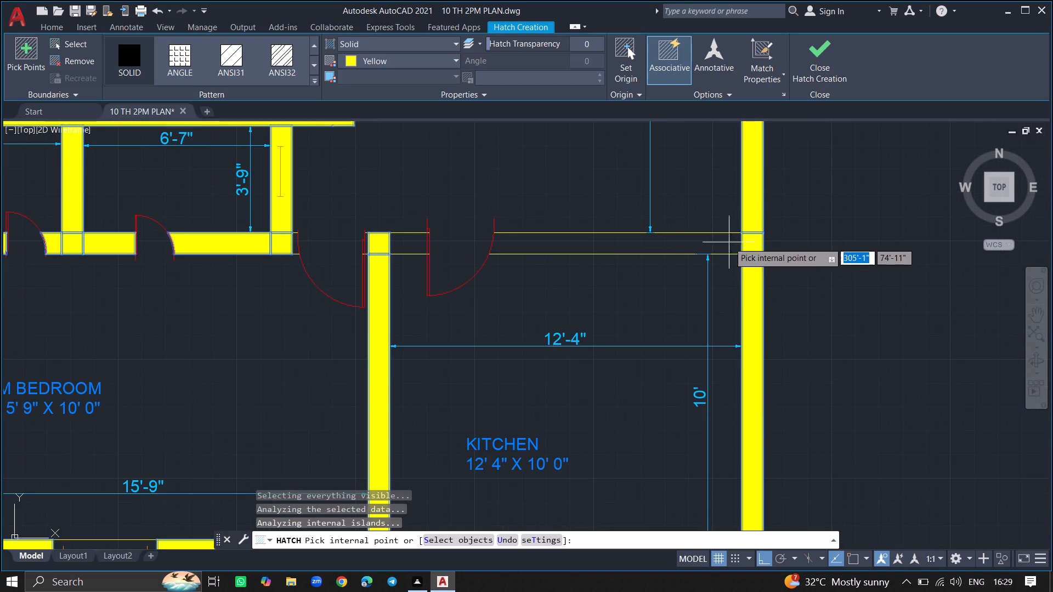
ctrl+scroll(503, 240, up, 2)
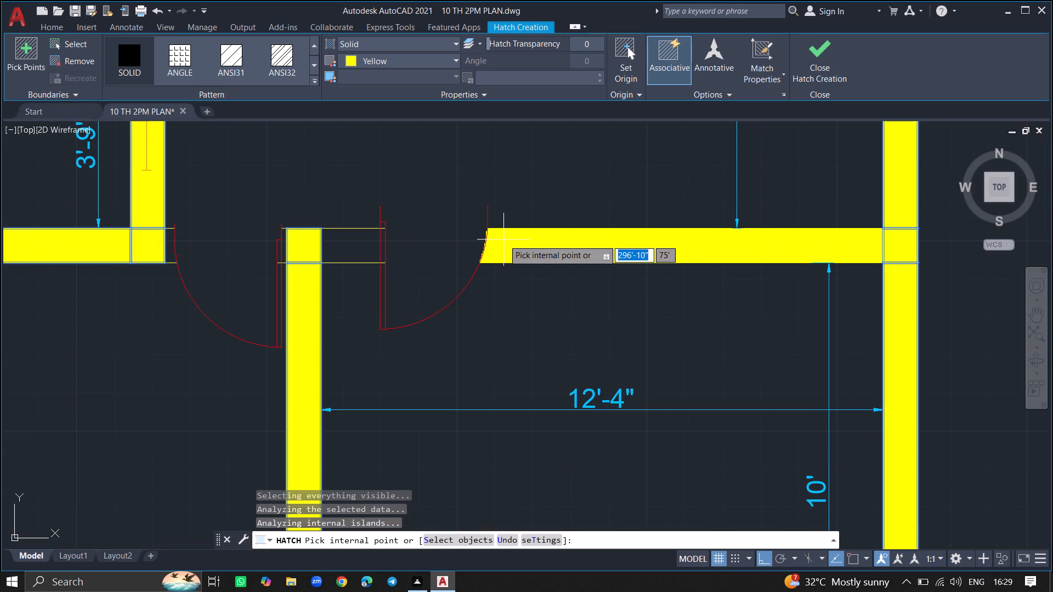
click(503, 240)
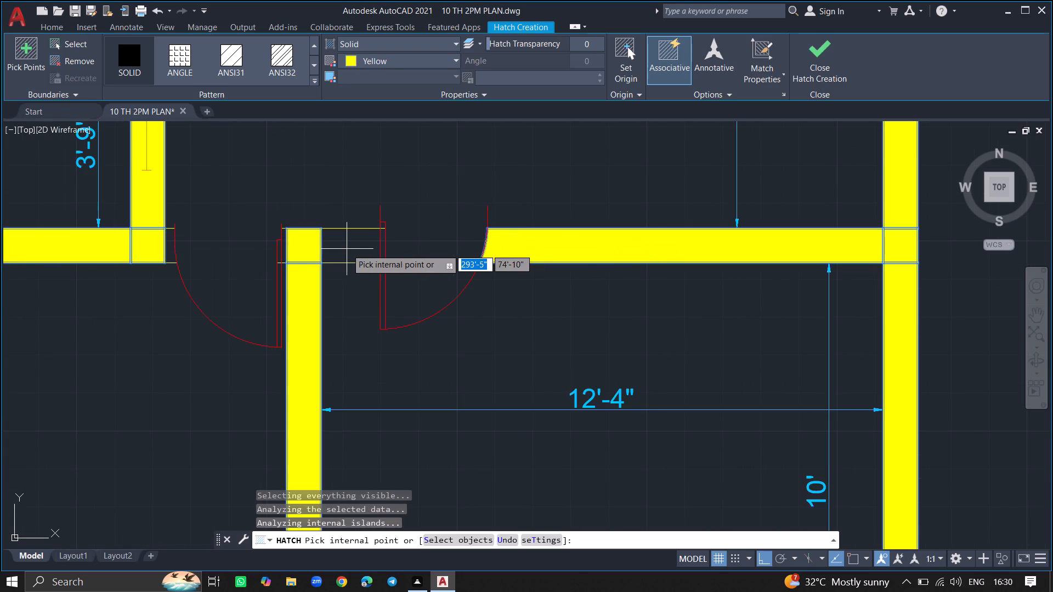
click(347, 248)
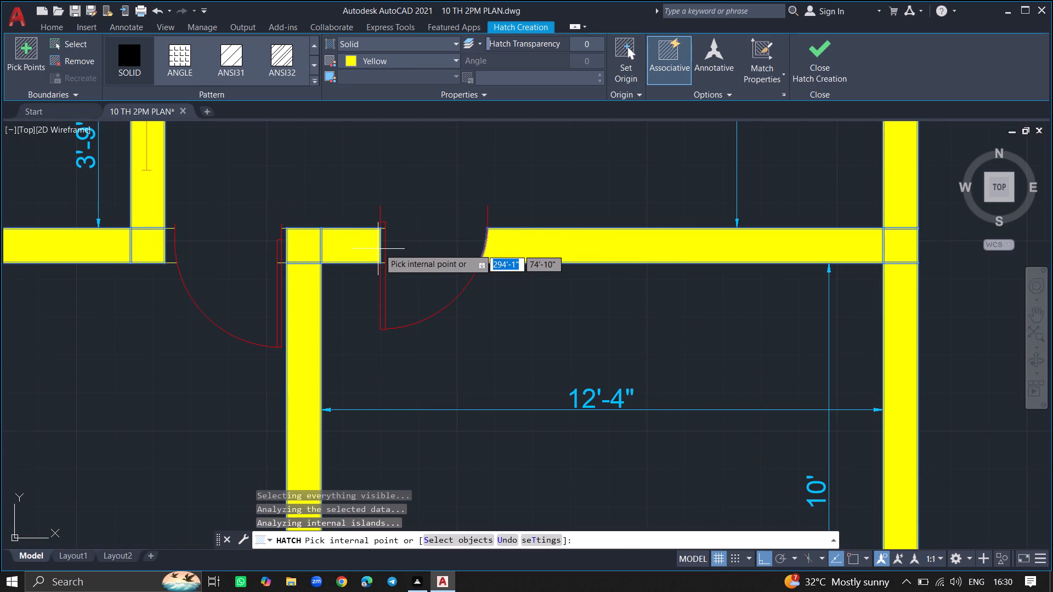
click(382, 247)
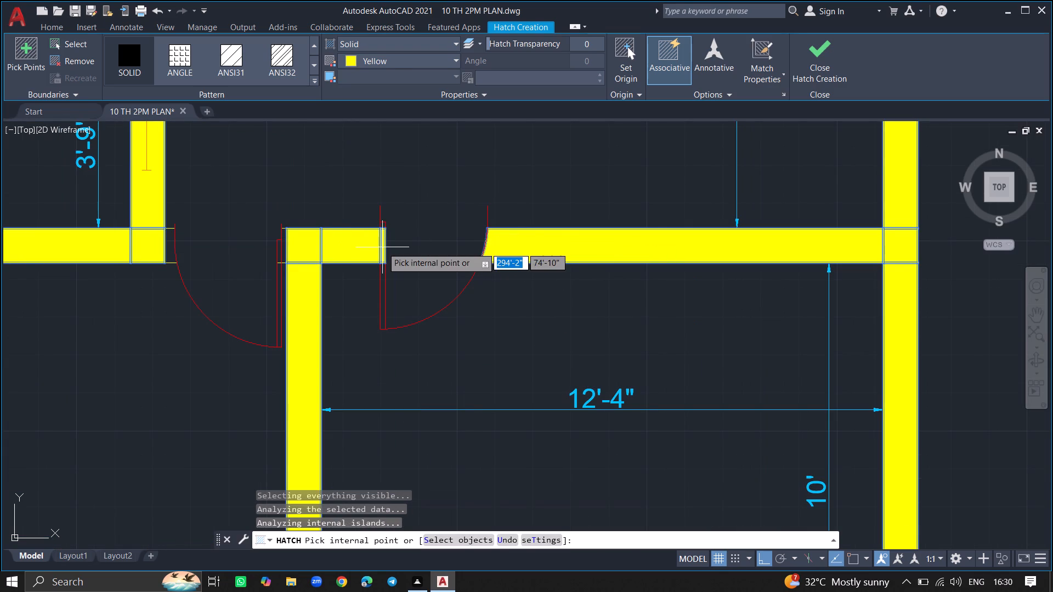
Hatch the KITCHEN's south wall east of the window and its southeast corner square in solid yellow, finishing the hatch.
ctrl+scroll(410, 234, down, 4)
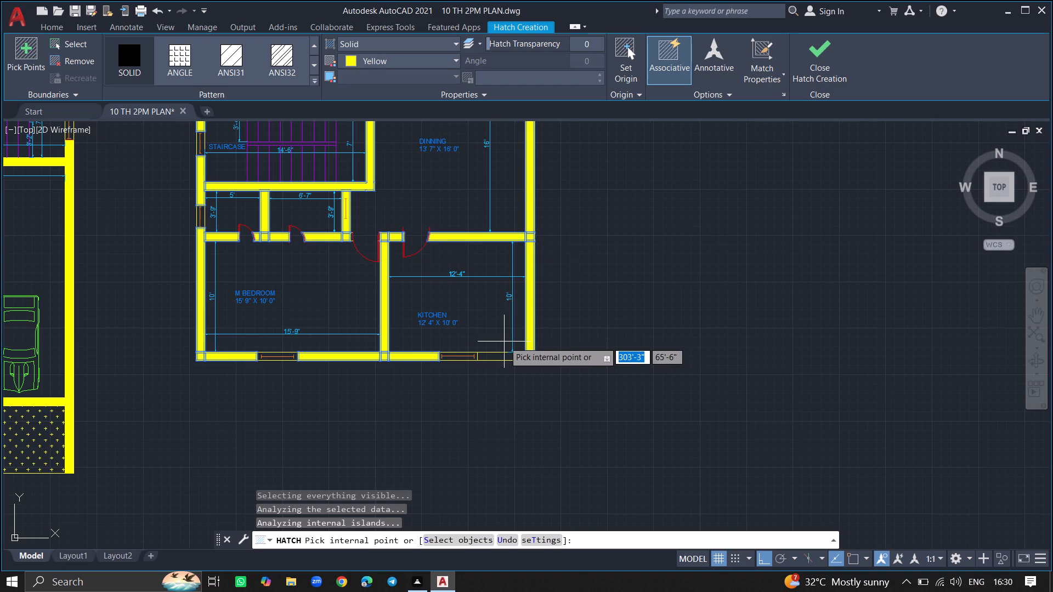
click(506, 357)
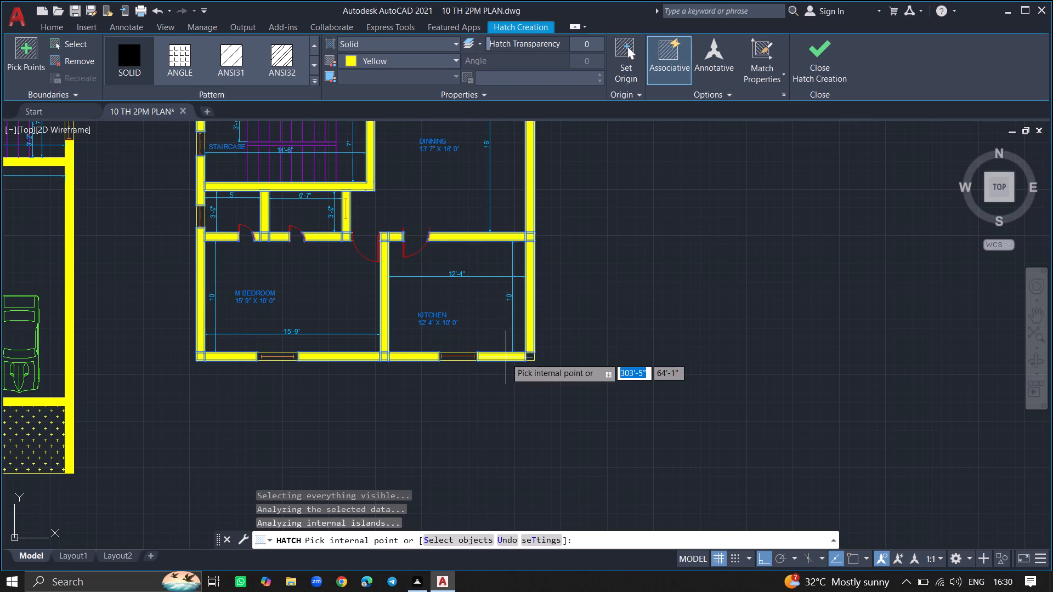
ctrl+scroll(506, 357, up, 2)
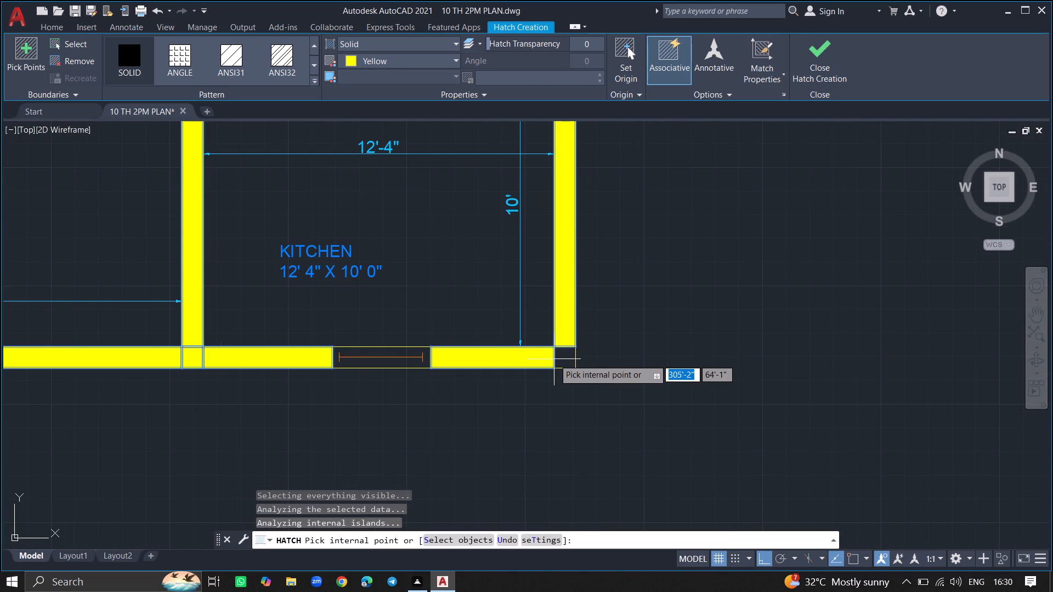
click(557, 361)
ctrl+scroll(557, 361, down, 6)
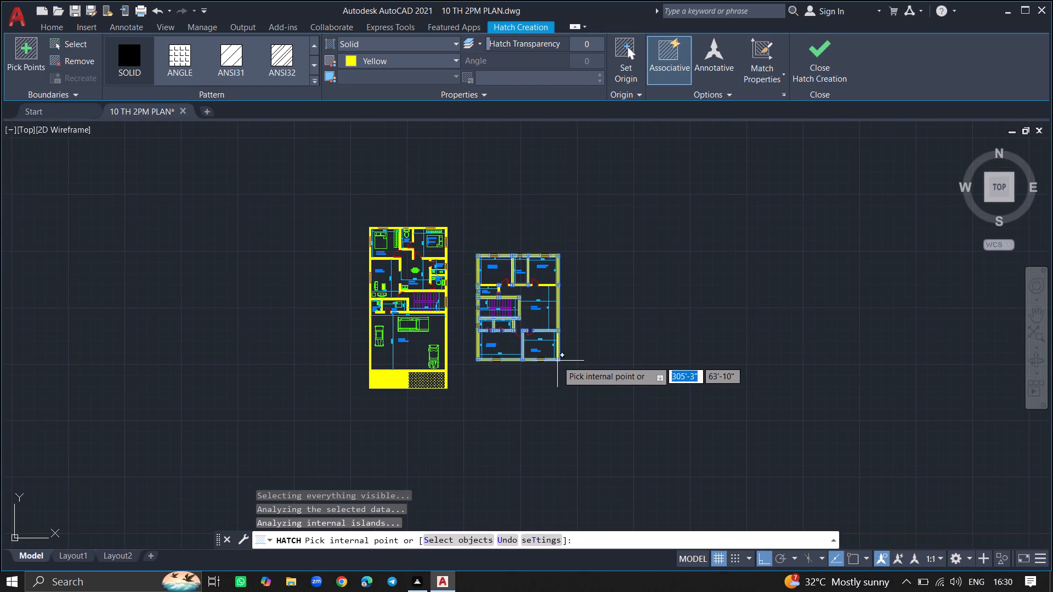
key(Return)
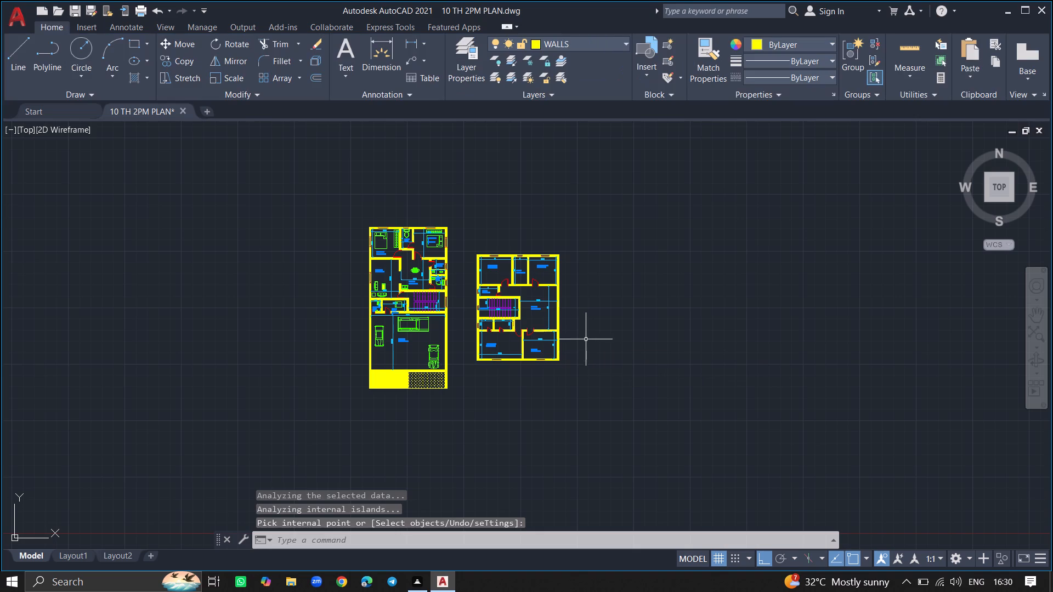
Copy the 6'-7" wide room's door into the south wall of the 5' 0" X 10' 0" TOILET, with Ortho turned off.
ctrl+scroll(504, 331, up, 6)
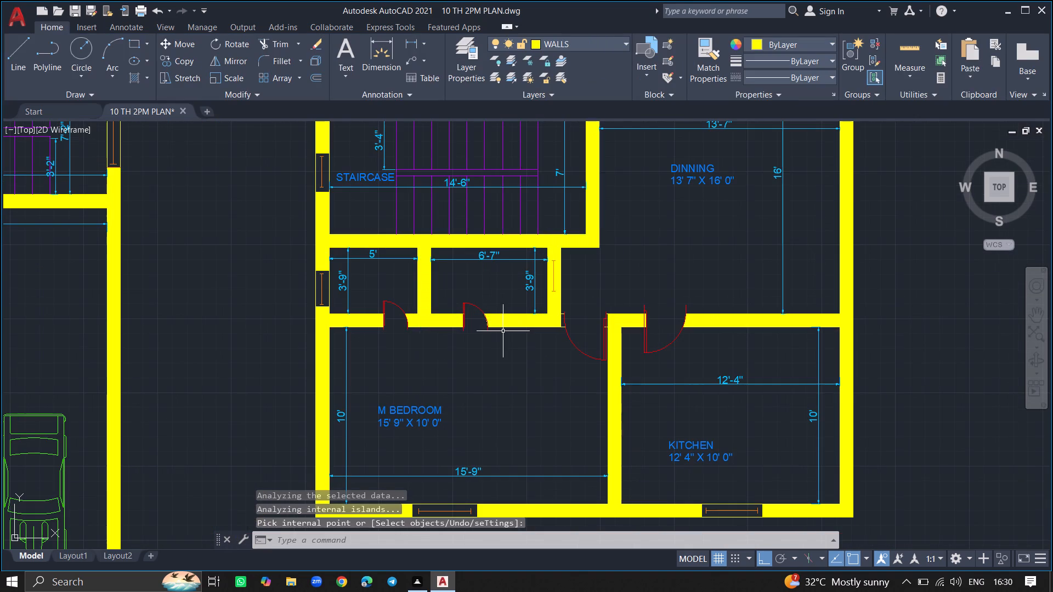
click(478, 309)
text(COPY)
key(Return)
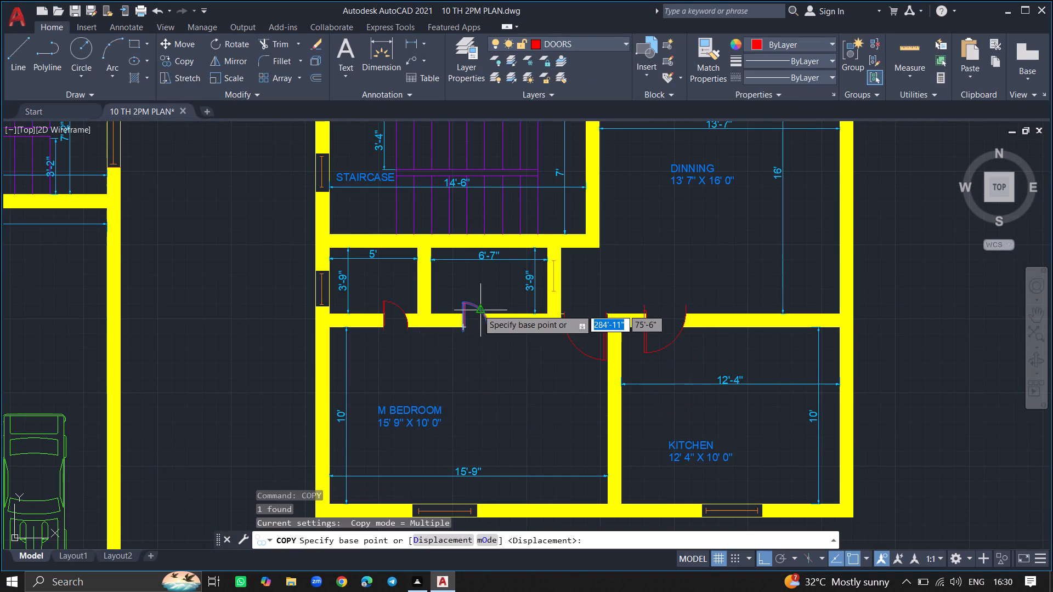
click(478, 309)
ctrl+scroll(577, 297, down, 4)
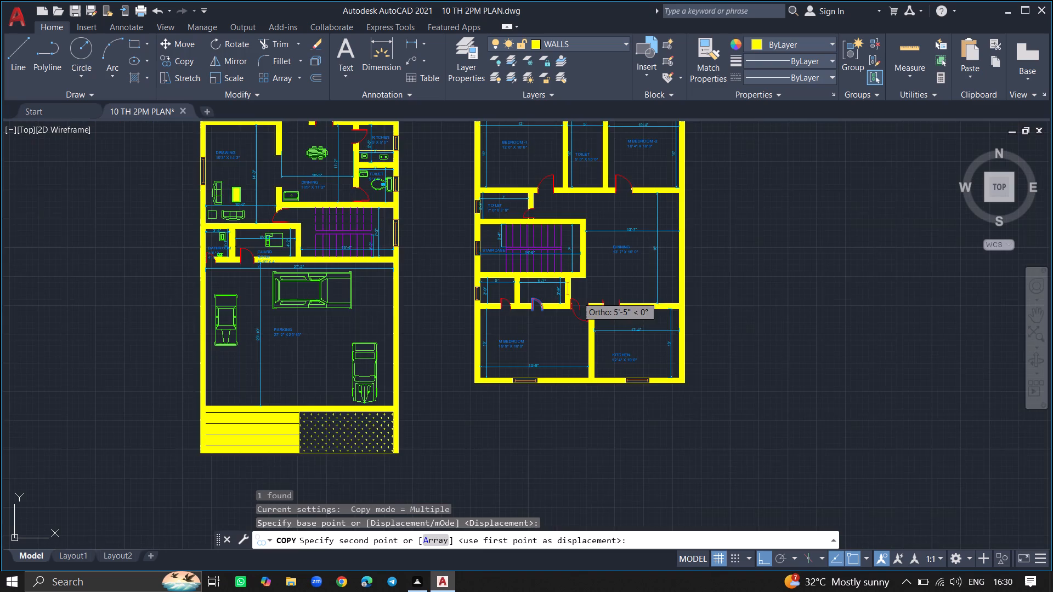
ctrl+scroll(577, 217, up, 5)
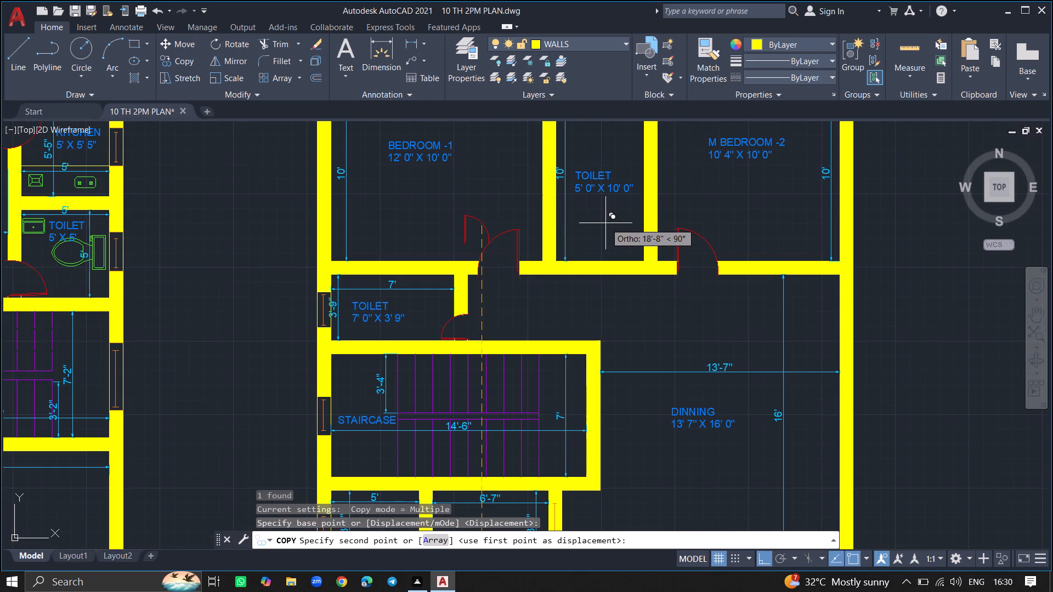
key(F8)
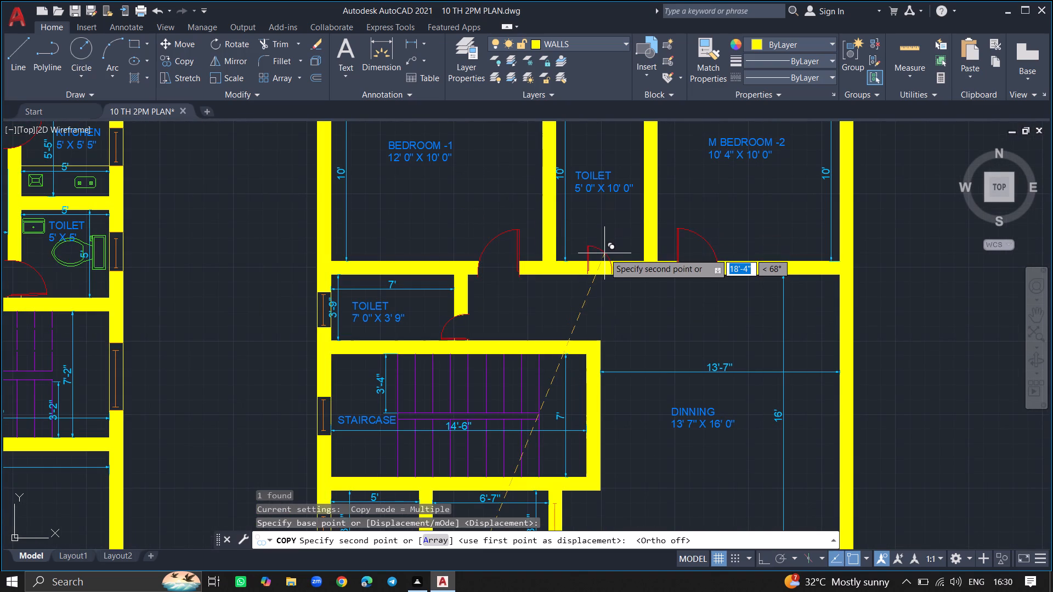
ctrl+scroll(604, 253, up, 3)
click(603, 258)
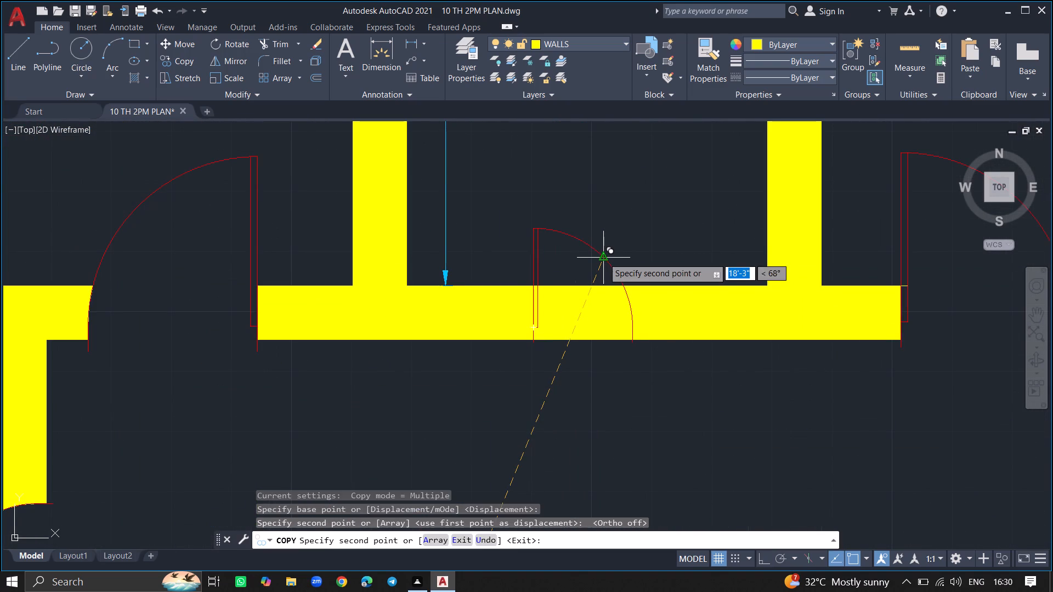
key(Return)
Trim the 5' 0" X 10' 0" TOILET's south wall hatch and both wall lines across the copied door's opening.
text(TRIM)
key(Return)
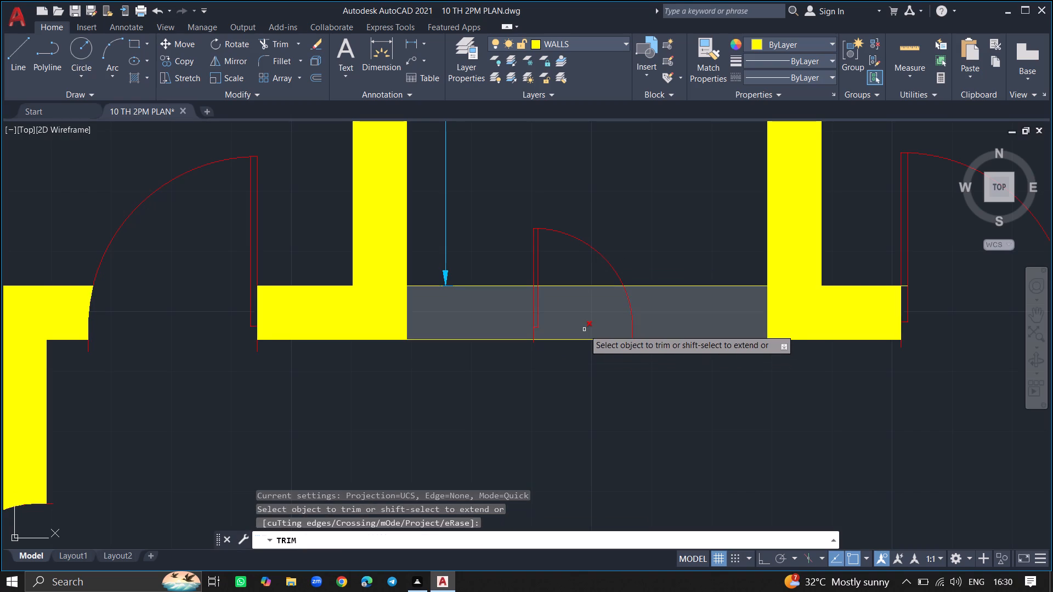
click(584, 329)
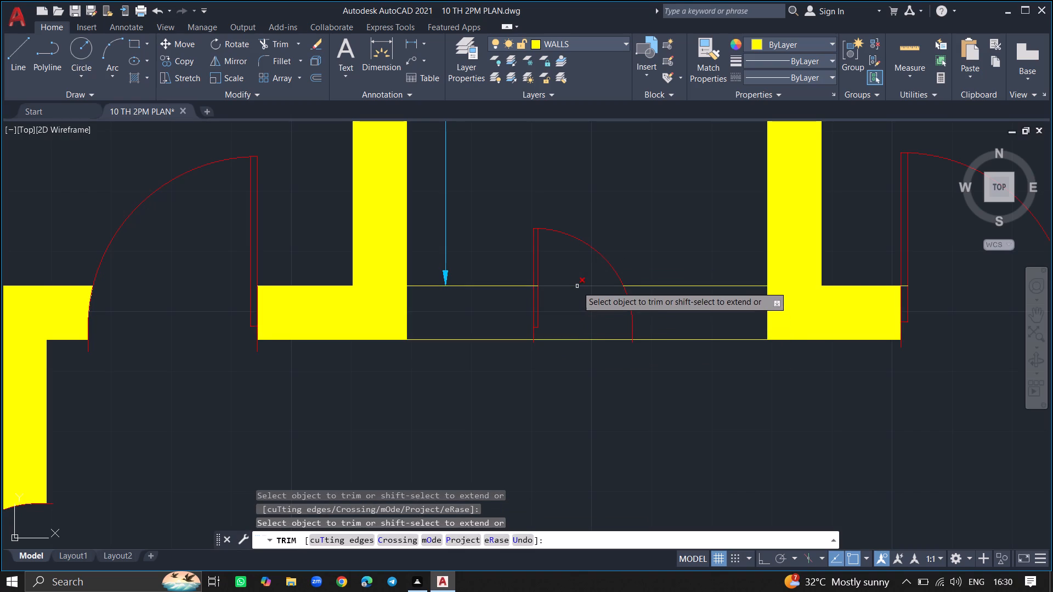
click(576, 286)
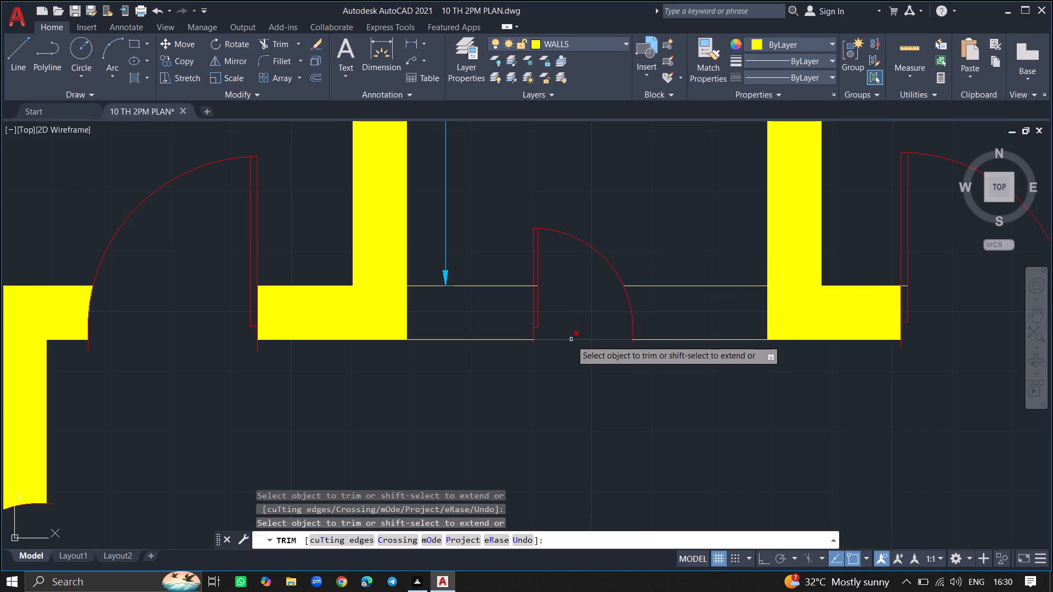
click(571, 340)
key(Return)
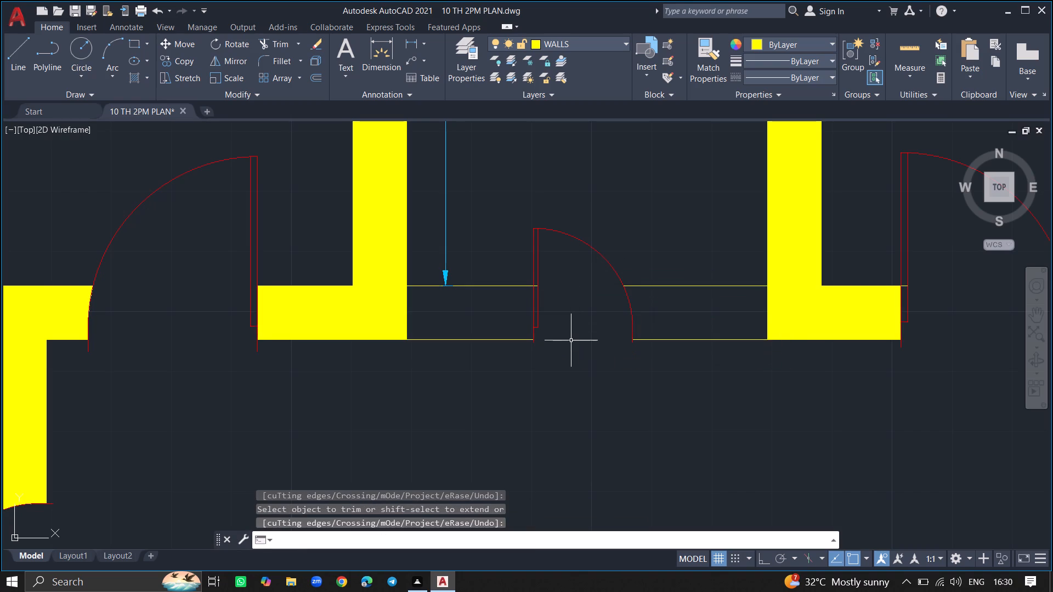
Hatch the 5' 0" X 10' 0" TOILET's south wall pieces on both sides of the door in solid yellow.
key(h)
key(Return)
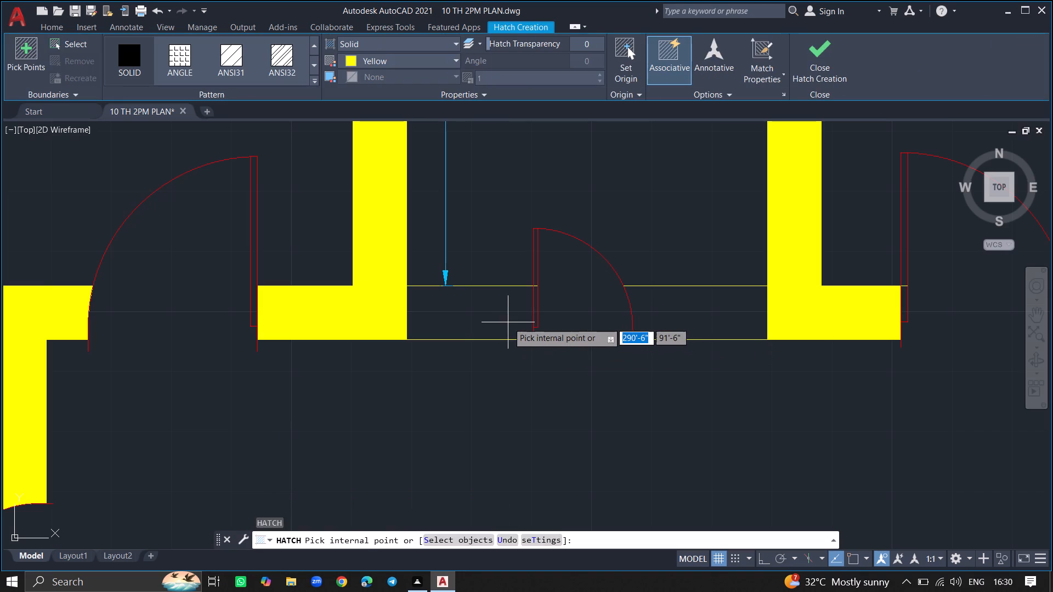
click(506, 321)
click(669, 333)
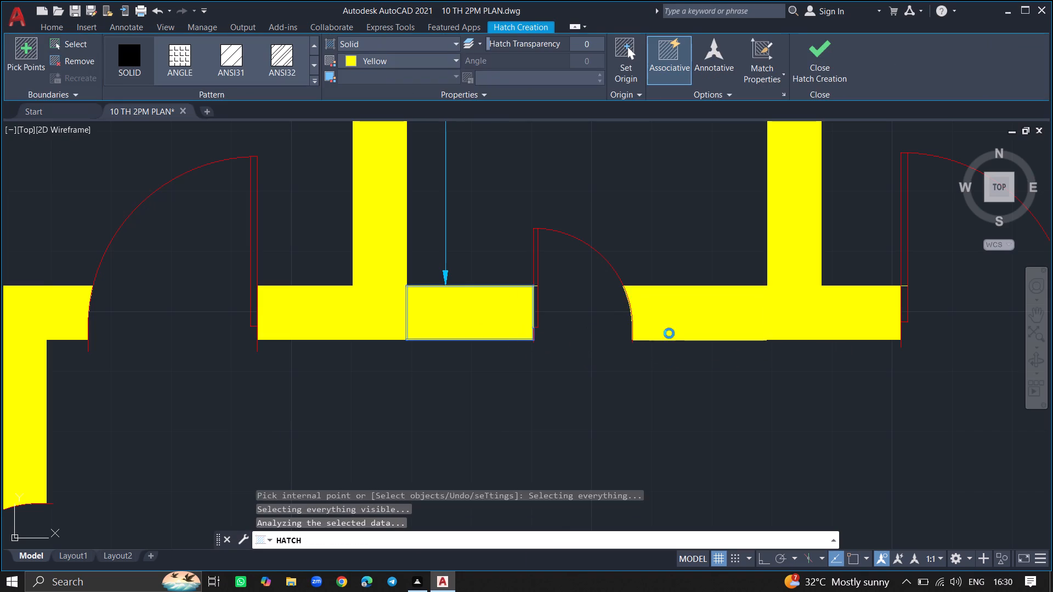
key(Return)
ctrl+scroll(669, 333, down, 6)
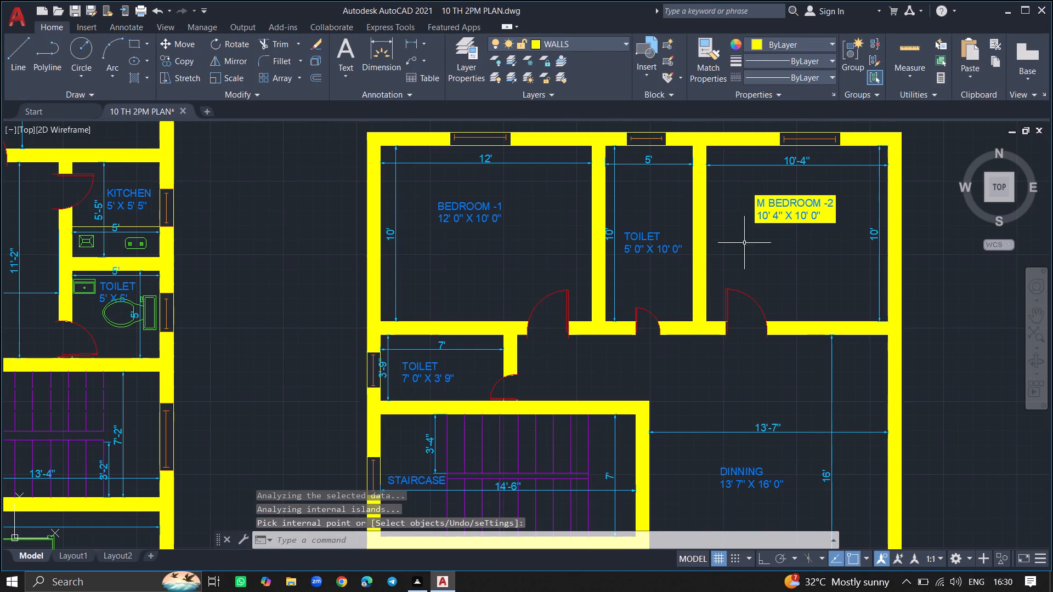
Delete the M BEDROOM -2 room label from the 10'-4" wide northeast room.
click(784, 218)
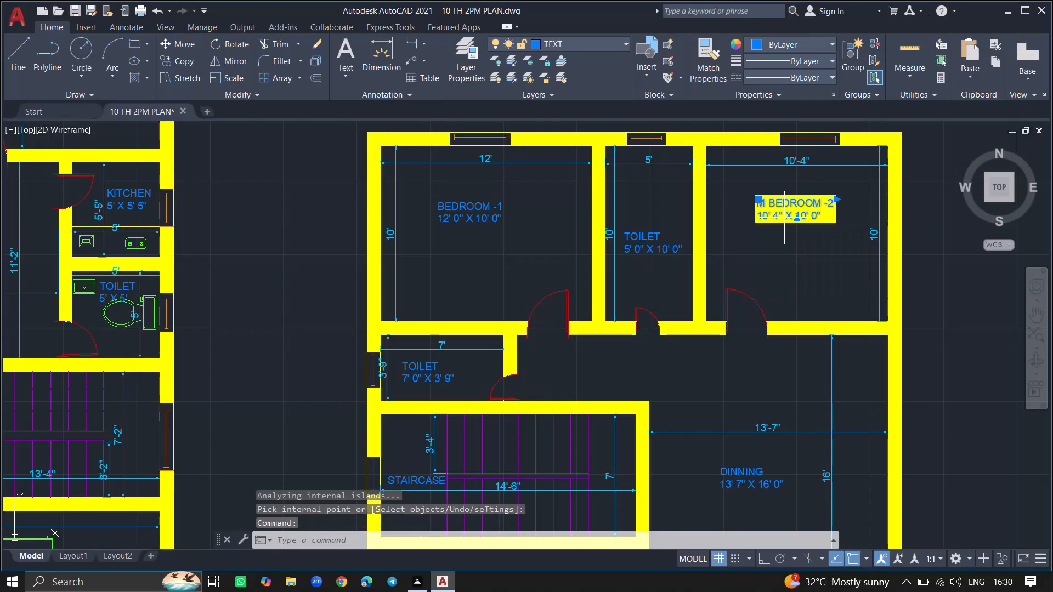
key(Delete)
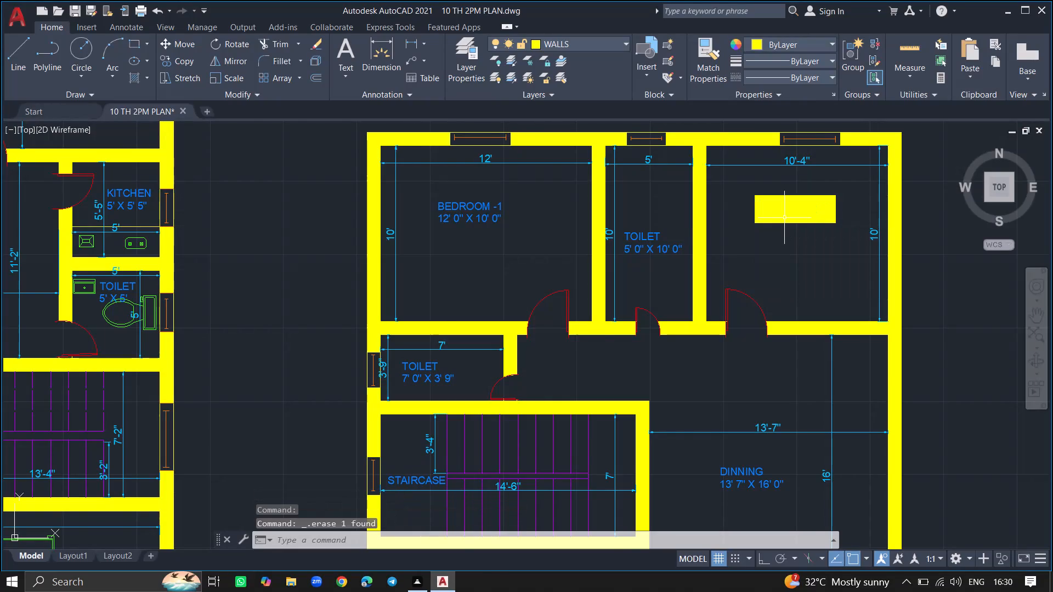
Trim away the solid yellow hatch rectangle where the 10'-4" wide room's label stood.
click(784, 218)
key(Escape)
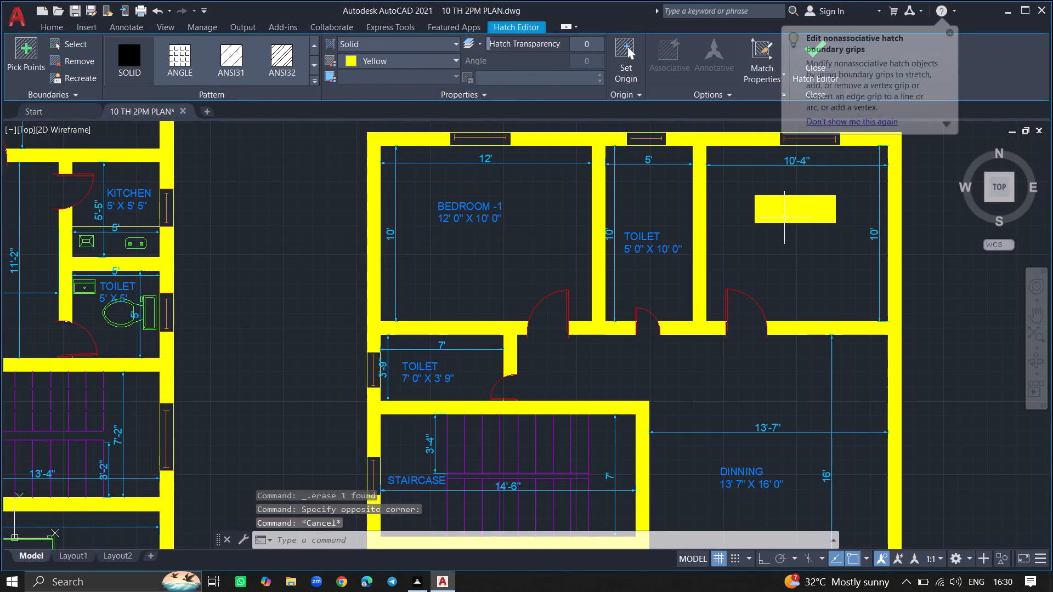
ctrl+scroll(784, 218, up, 2)
click(784, 218)
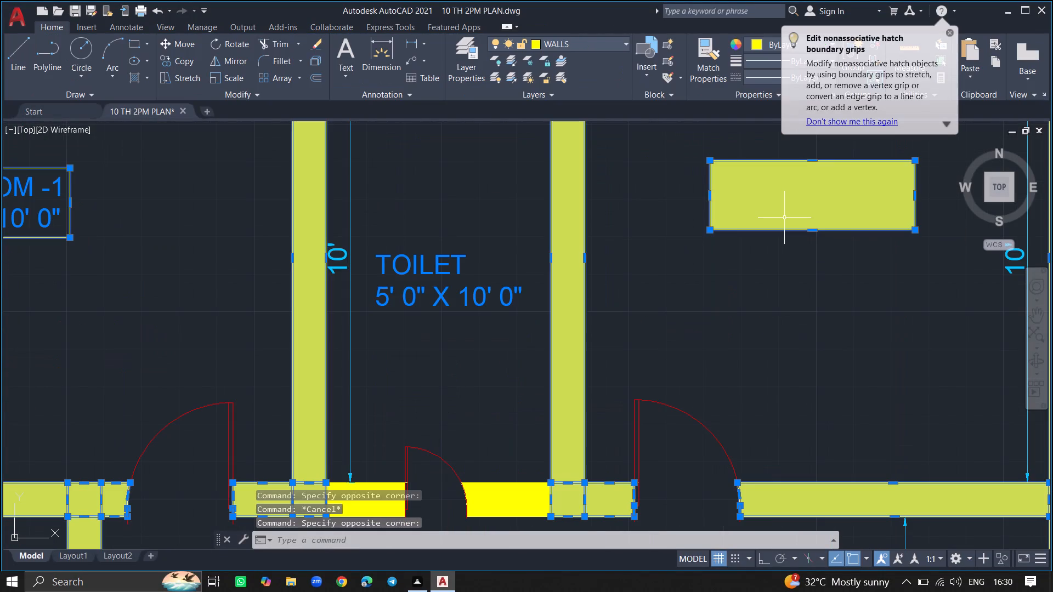
key(Escape)
text(TRIM)
key(Return)
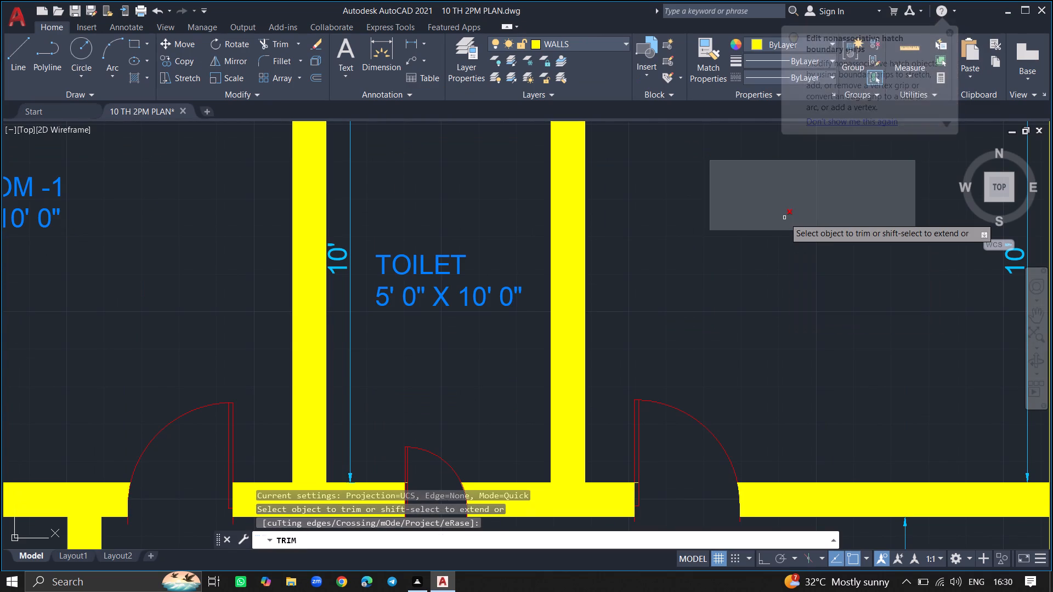
click(784, 213)
key(Return)
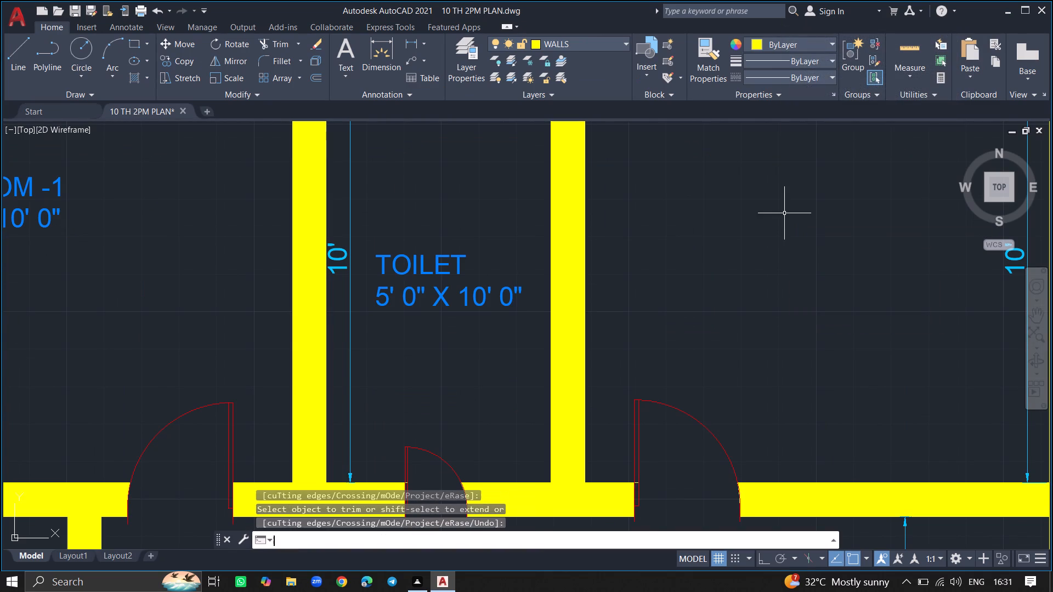
Add a multiline text label reading BEDROOM with 10' 4" X 10' on the second line in the 10'-4" wide northeast room.
ctrl+scroll(784, 213, down, 3)
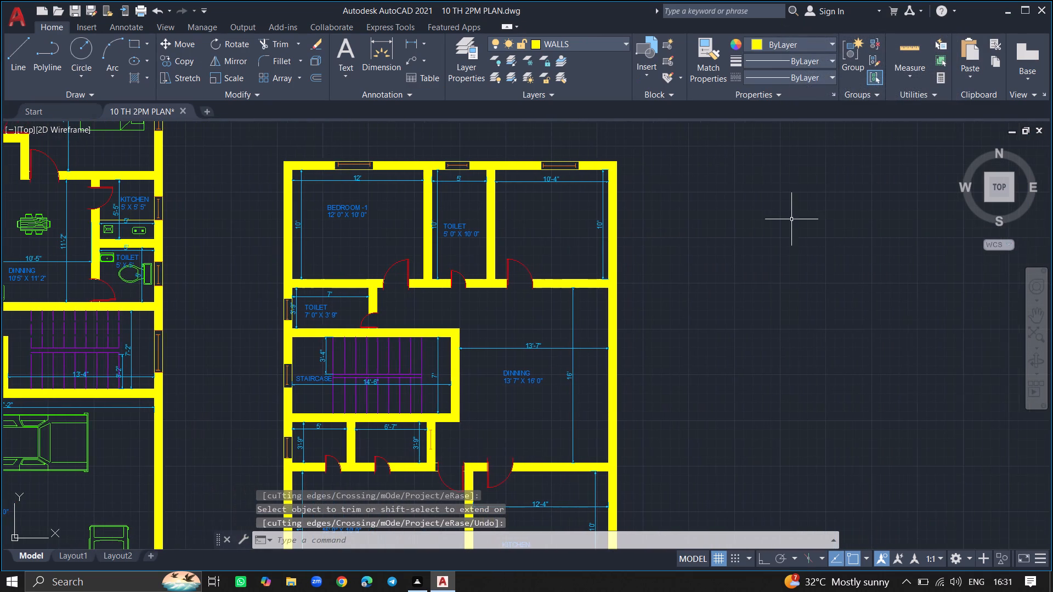
text(MTEXT)
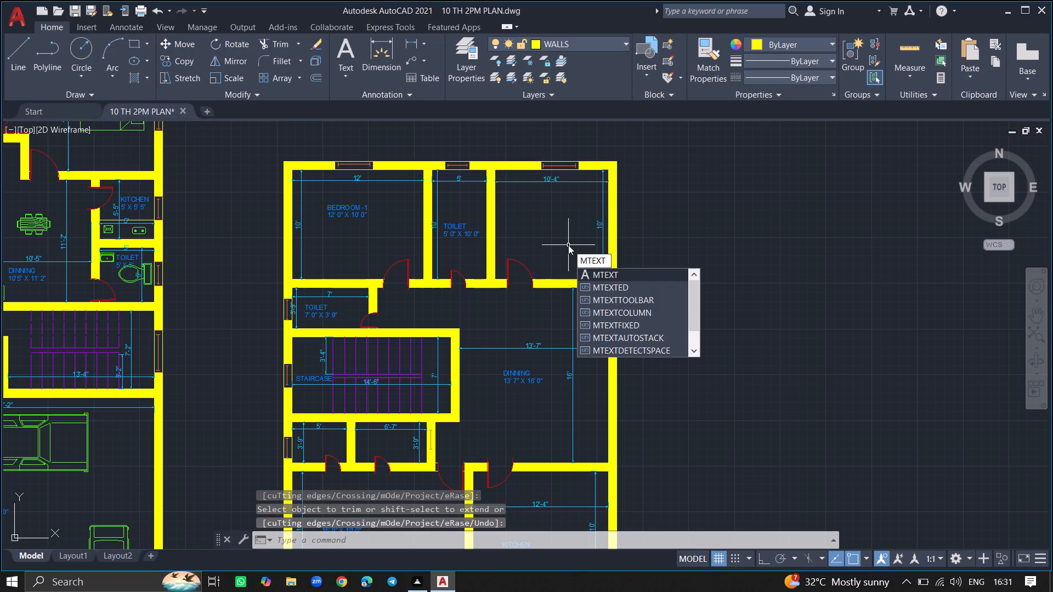
key(Return)
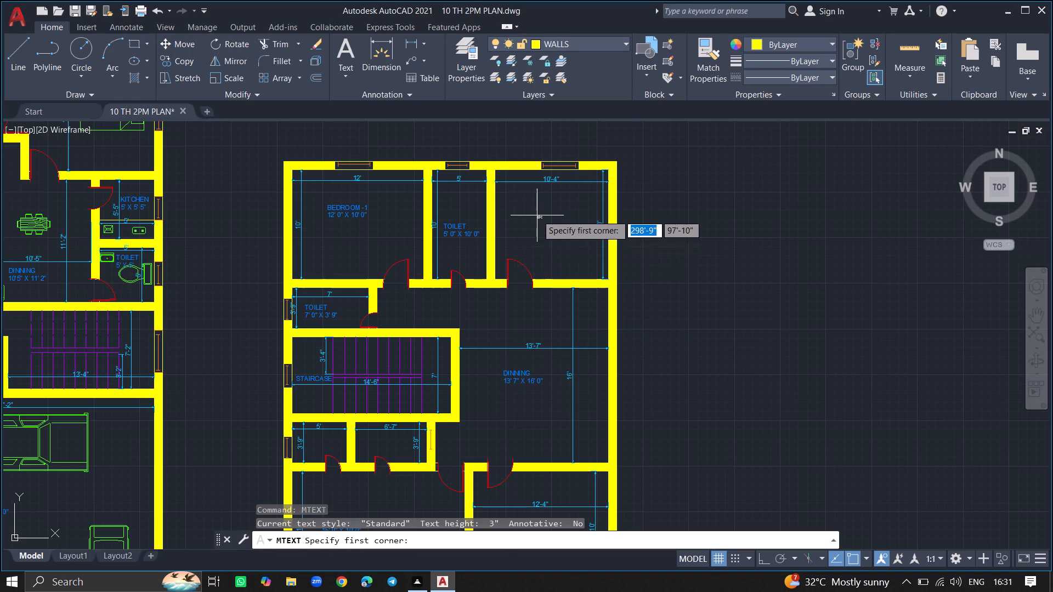
click(530, 209)
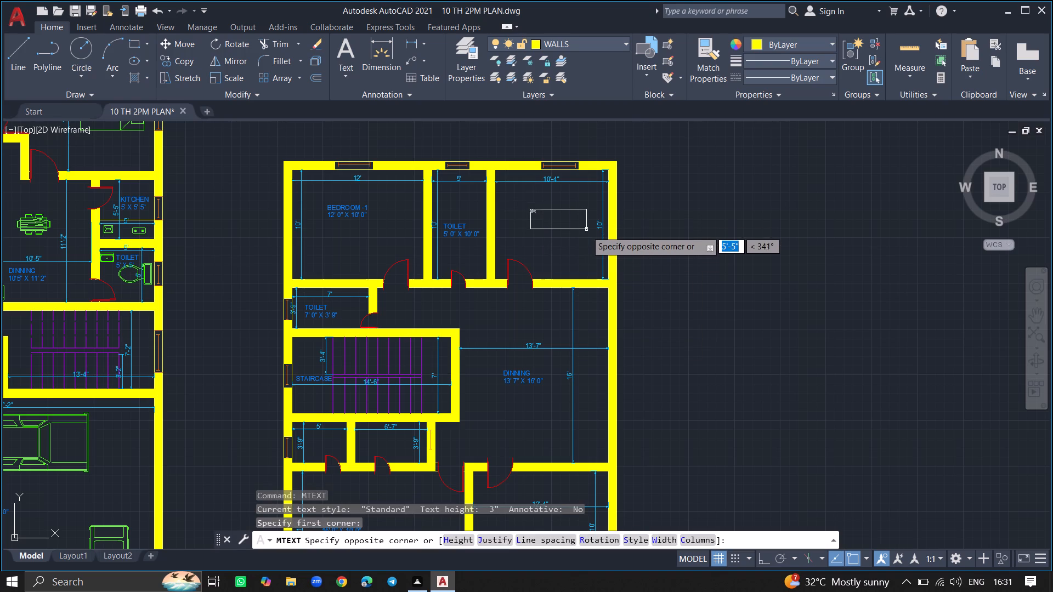
click(586, 232)
text(BEDROOM)
key(space)
key(Return)
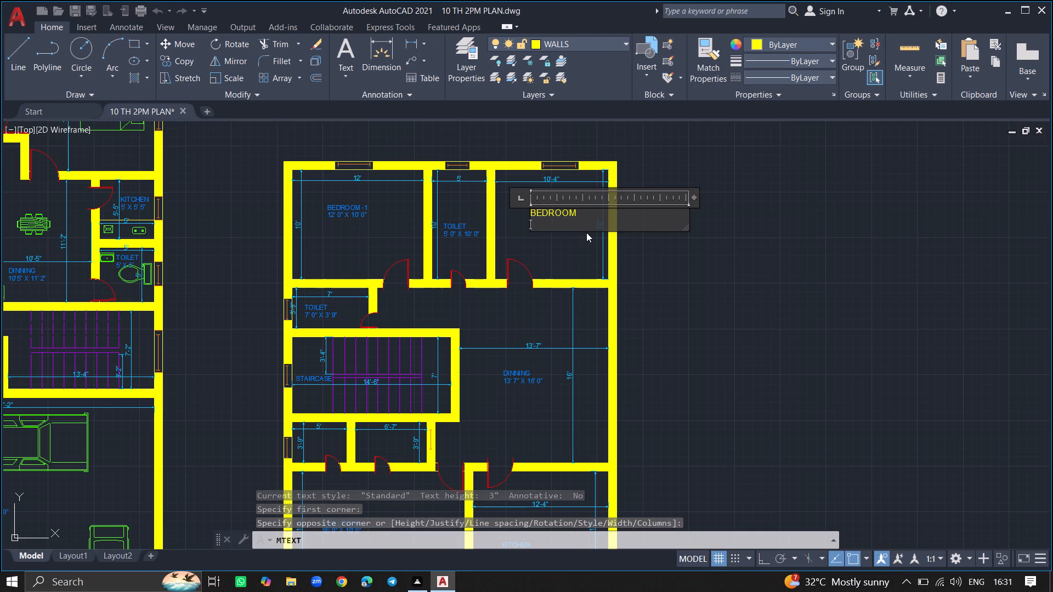
text(10')
key(space)
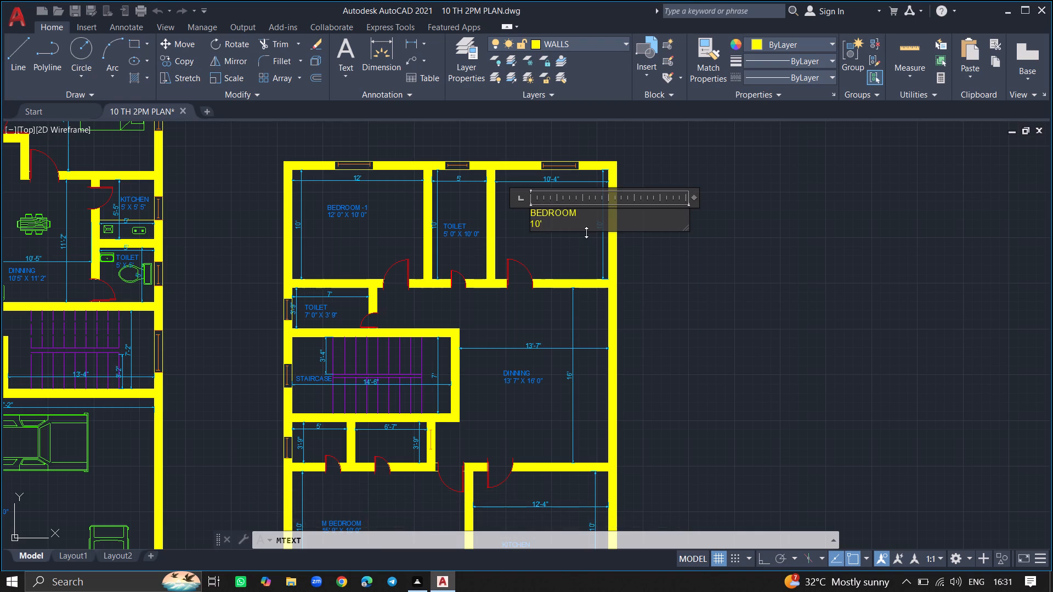
key(4)
text(")
key(space)
text(X)
key(space)
text(10')
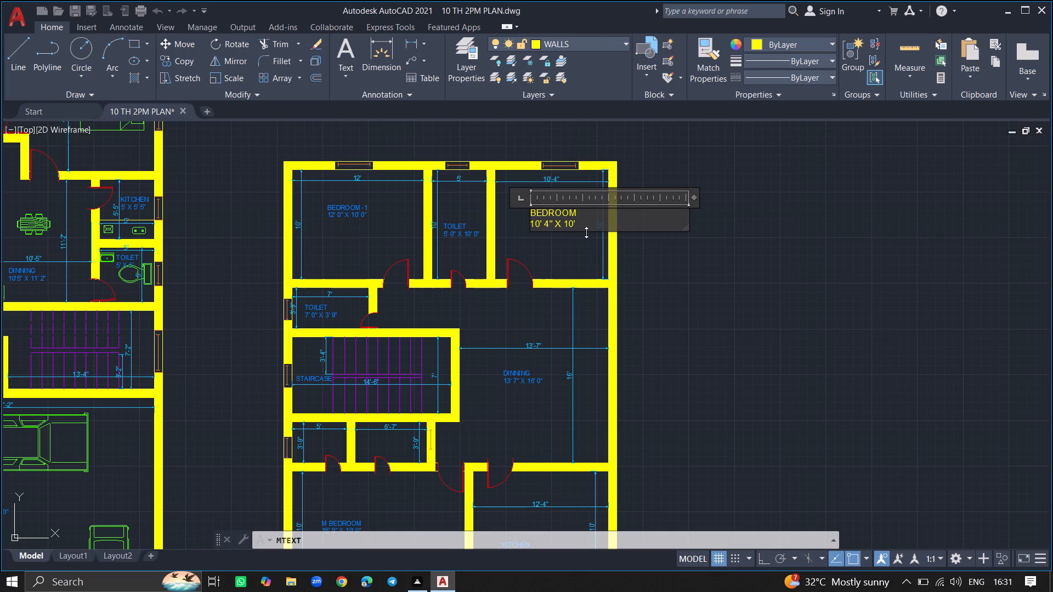
click(576, 242)
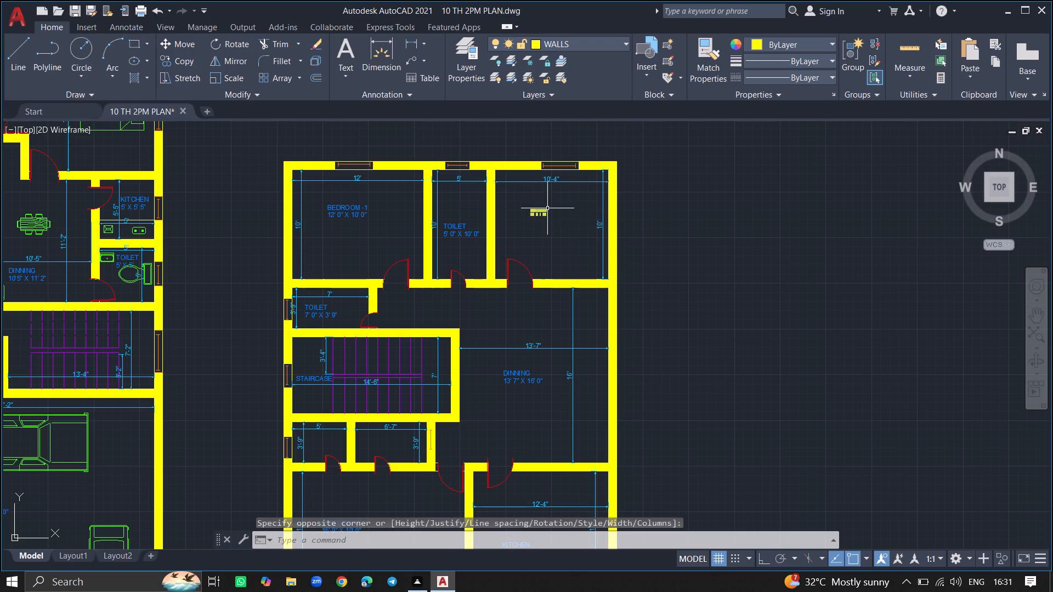
Set the text height of the new BEDROOM 10' 4" X 10' label to 5".
click(540, 213)
ctrl+scroll(540, 213, up, 5)
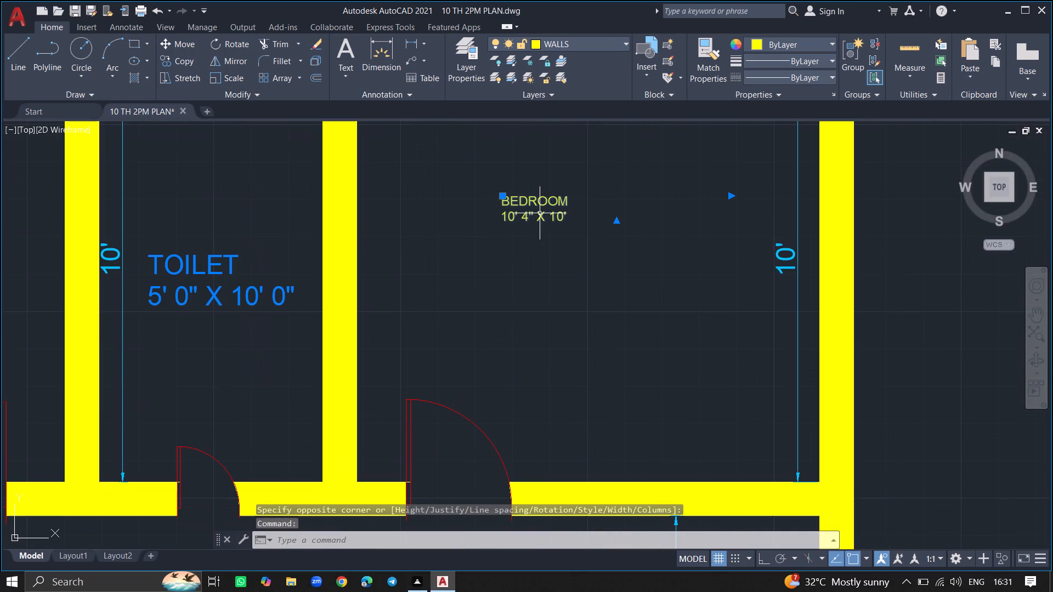
text(PR)
key(Return)
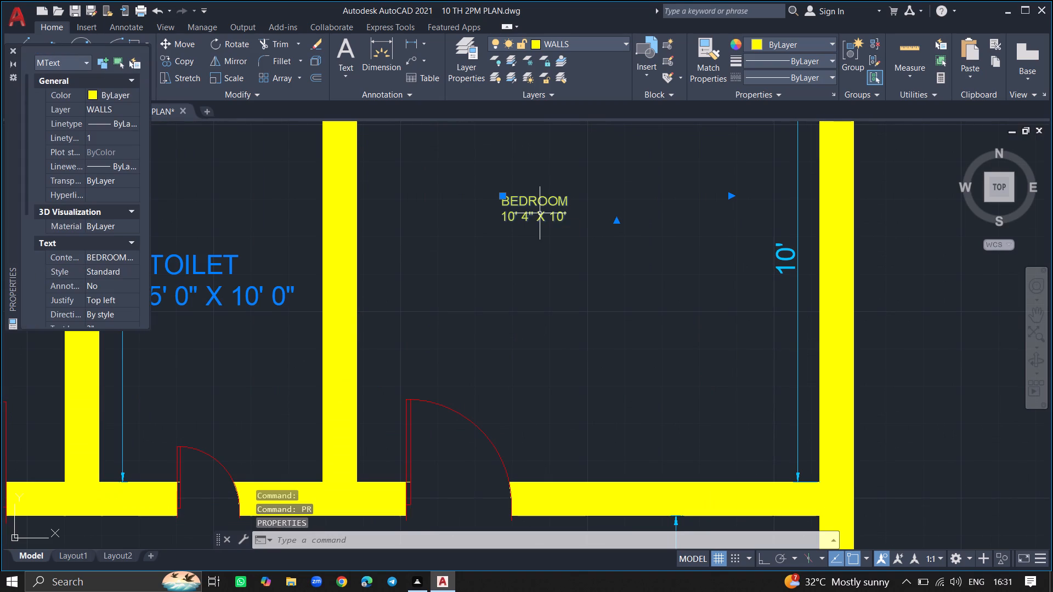
click(26, 233)
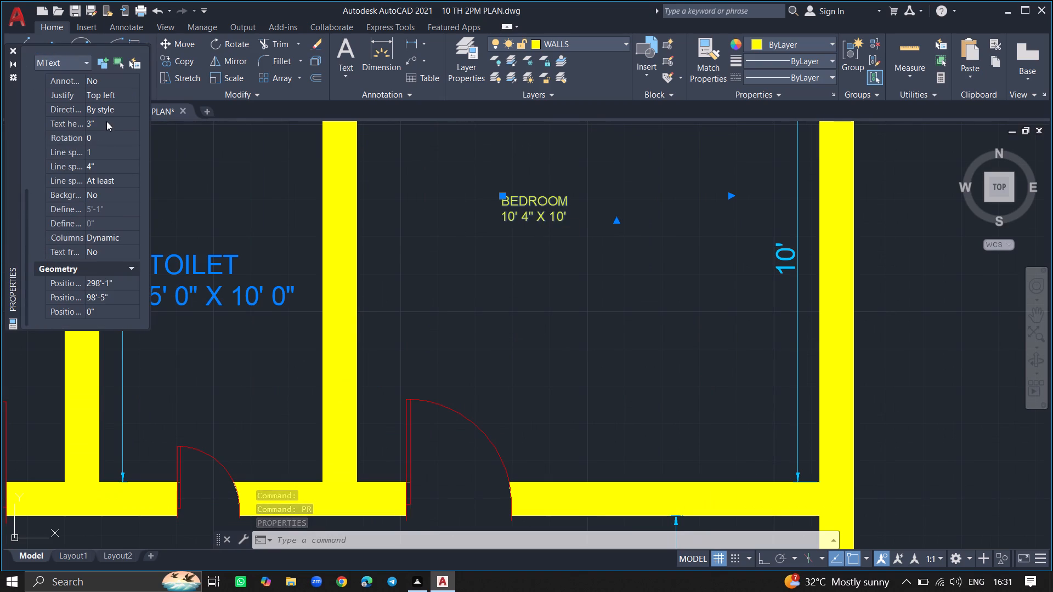
click(106, 121)
key(BackSpace)
key(5)
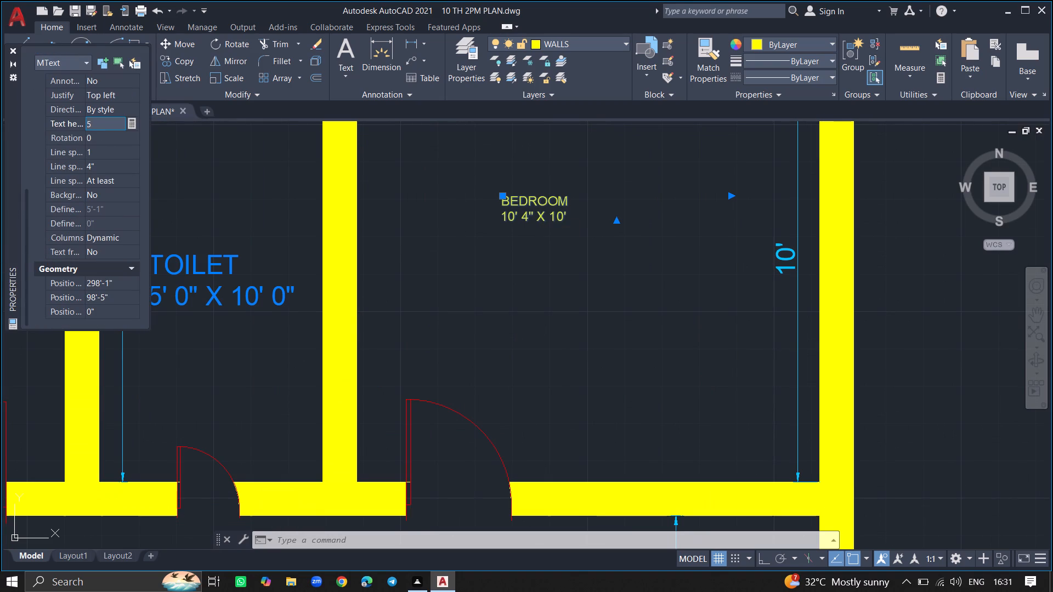
key(shift+quotedbl)
click(195, 153)
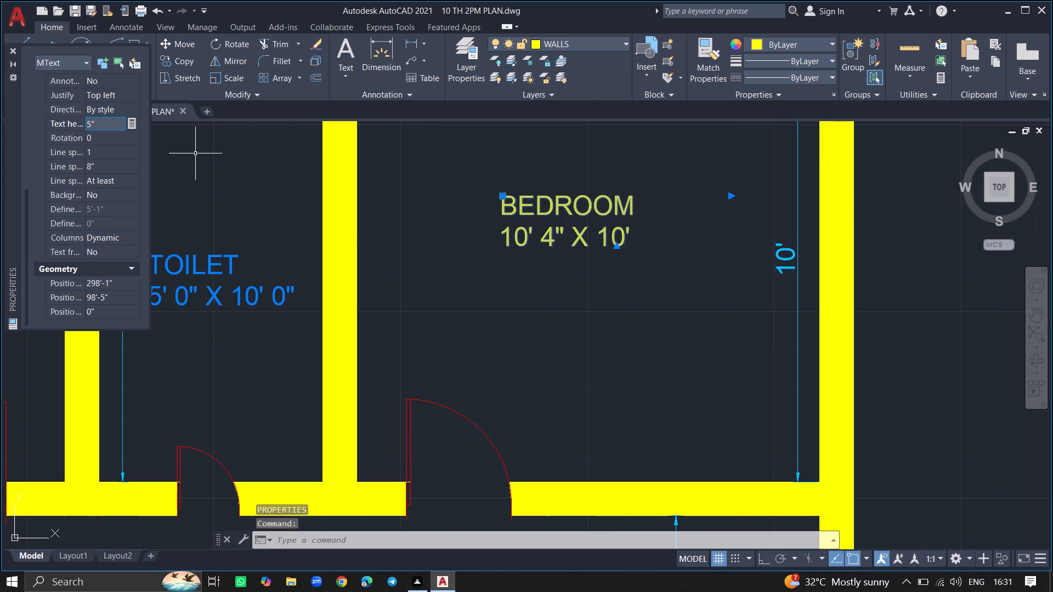
click(11, 49)
key(Escape)
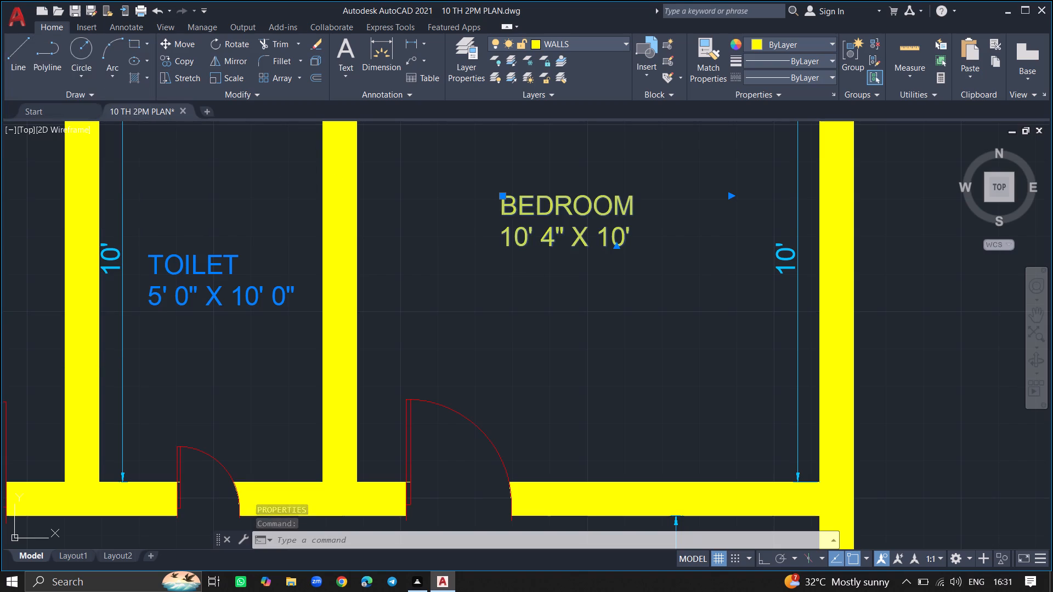
Move the BEDROOM 10' 4" X 10' label to the TEXT layer.
click(546, 240)
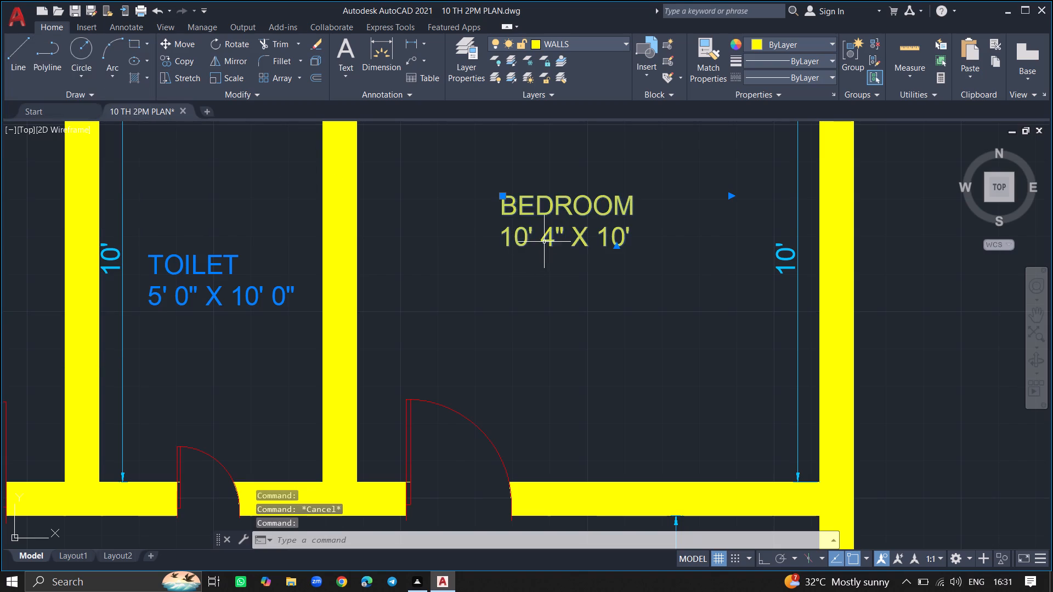
click(616, 42)
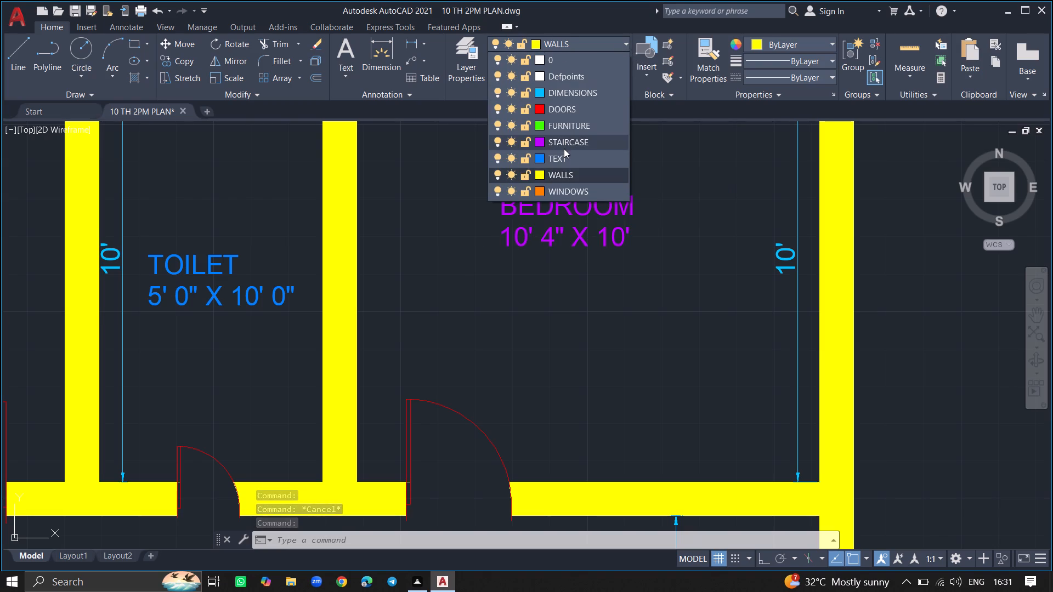
click(559, 165)
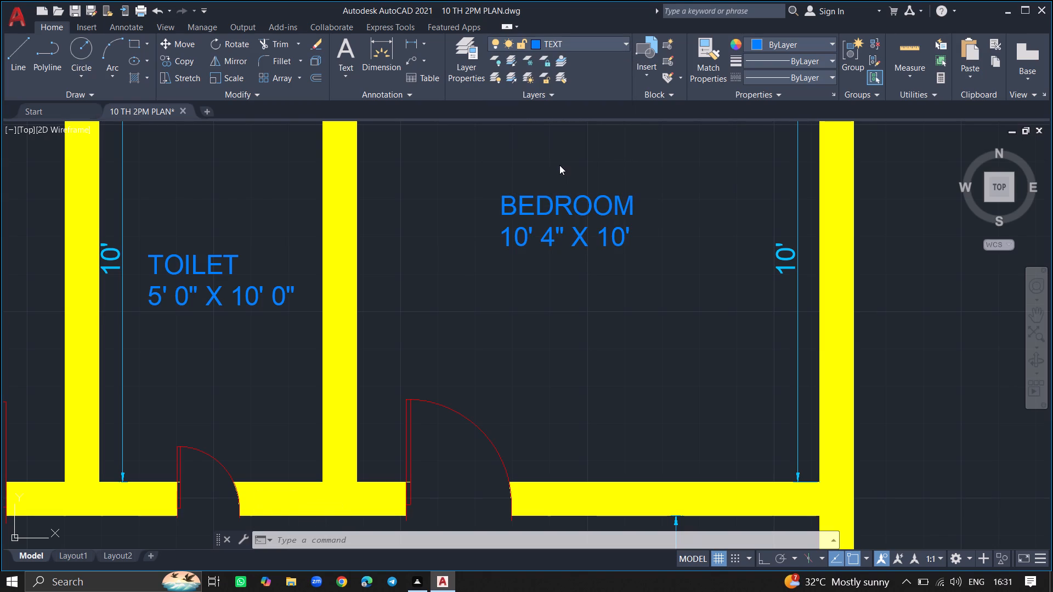
key(Escape)
Save the drawing with both floor plans.
ctrl+scroll(543, 226, down, 4)
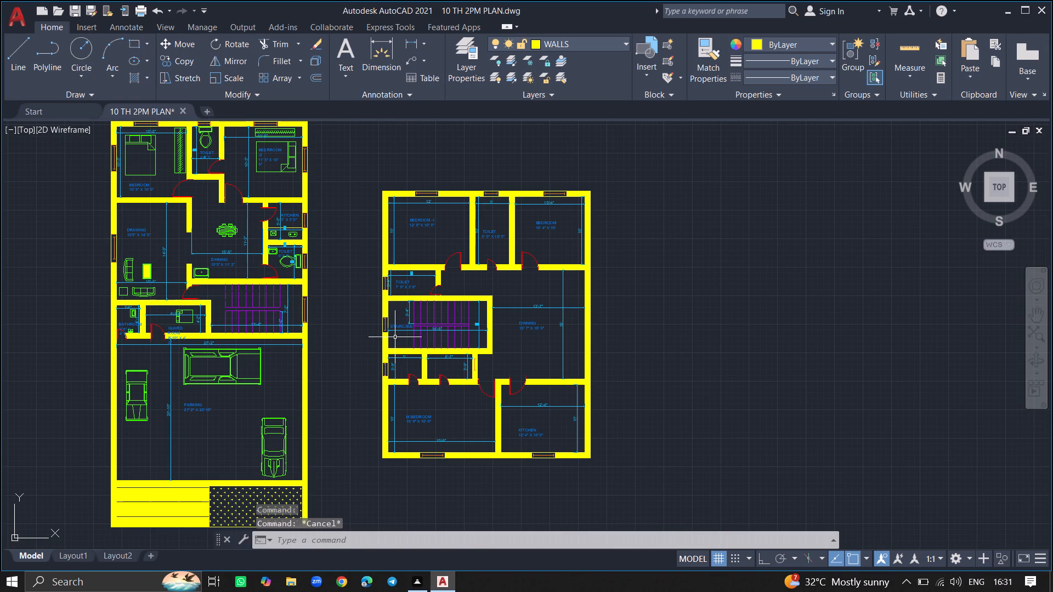
key(ctrl+s)
key(ctrl+s)
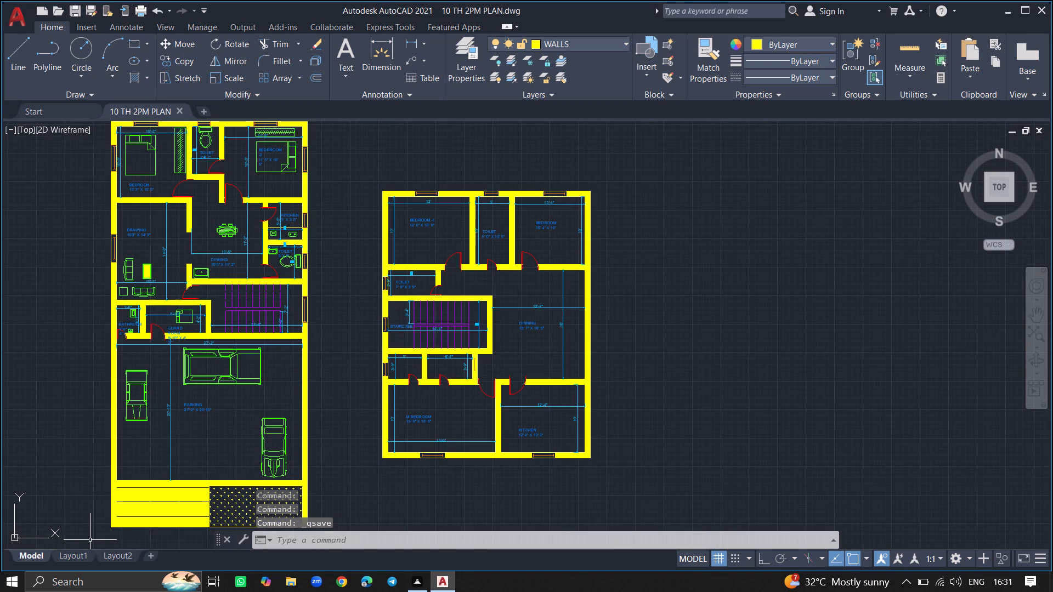
Switch to Layout1 and delete its default viewport from the sheet.
click(78, 557)
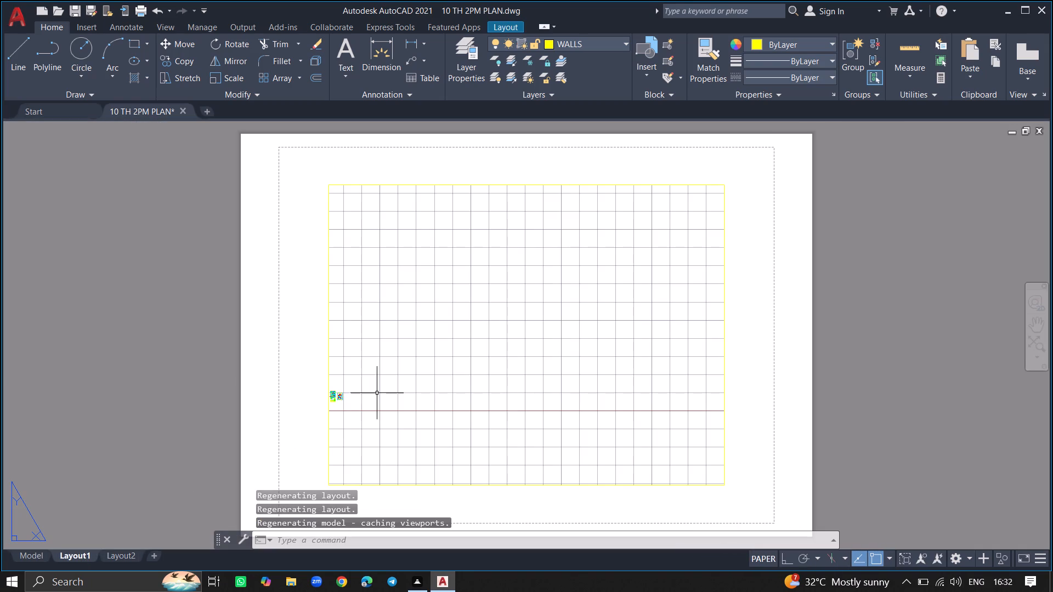
click(775, 156)
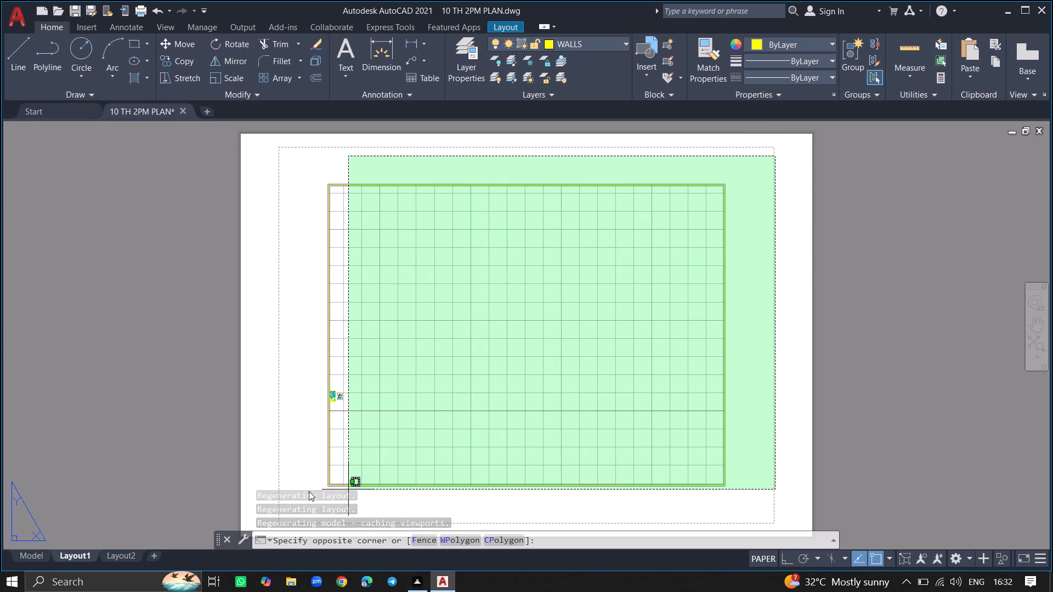
click(284, 488)
key(Delete)
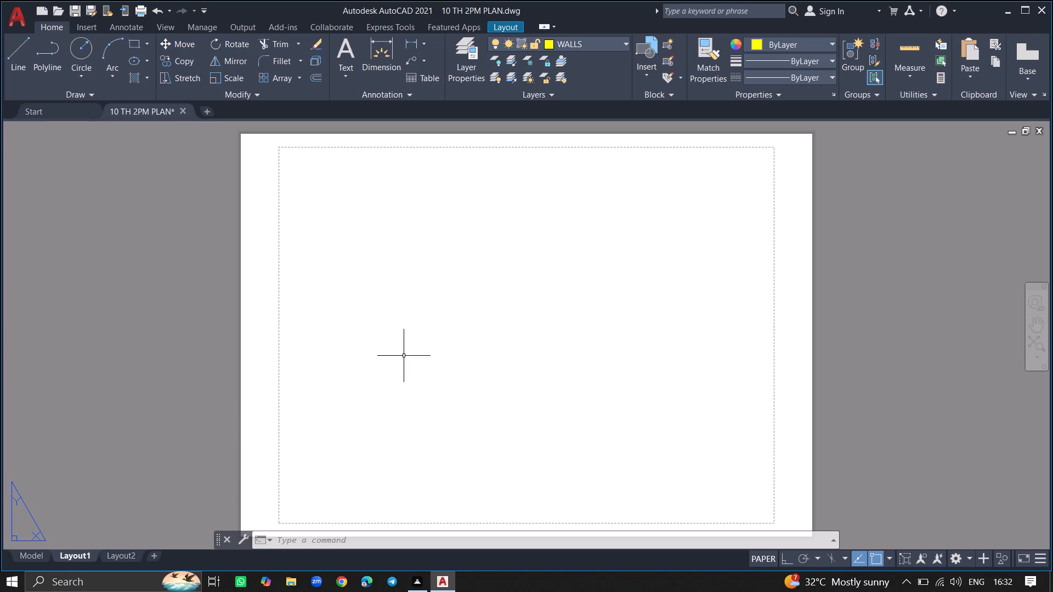
Create a rectangular MVIEW viewport on Layout1 covering nearly the whole sheet, from its upper right margin to its lower left edge.
text(MV)
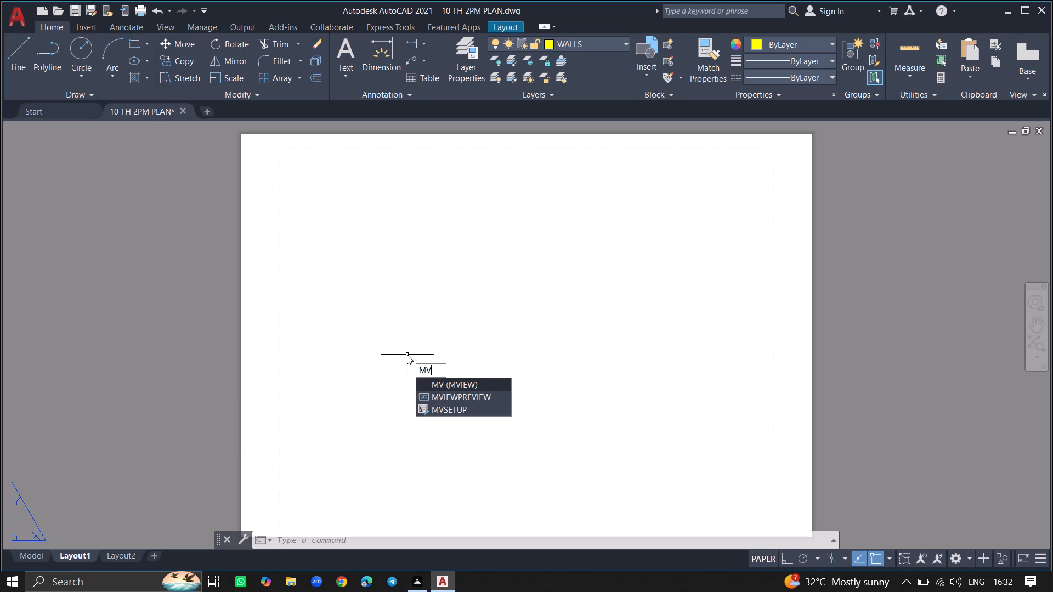
click(430, 382)
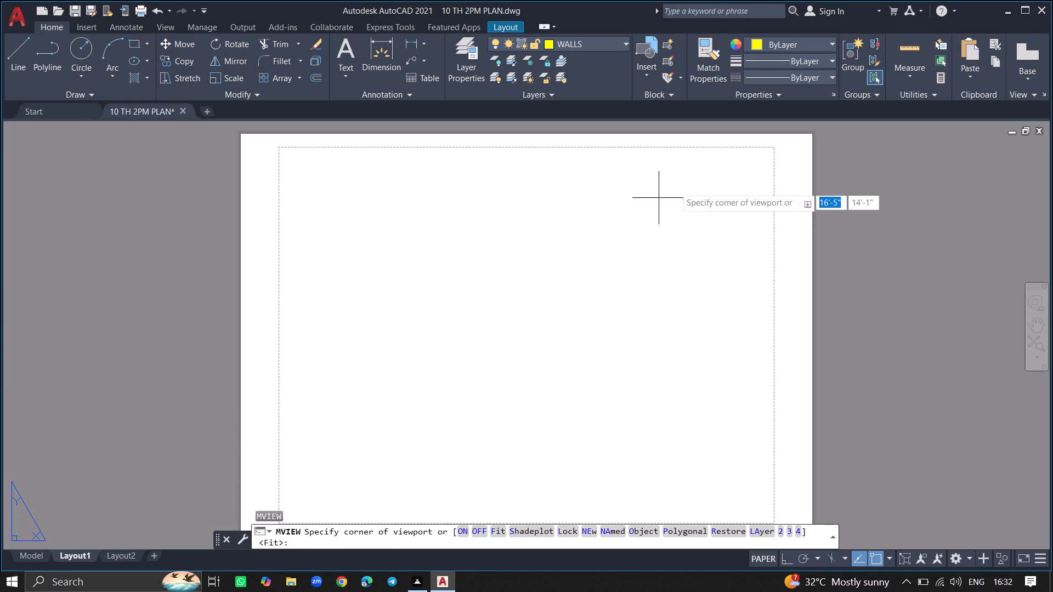
click(774, 153)
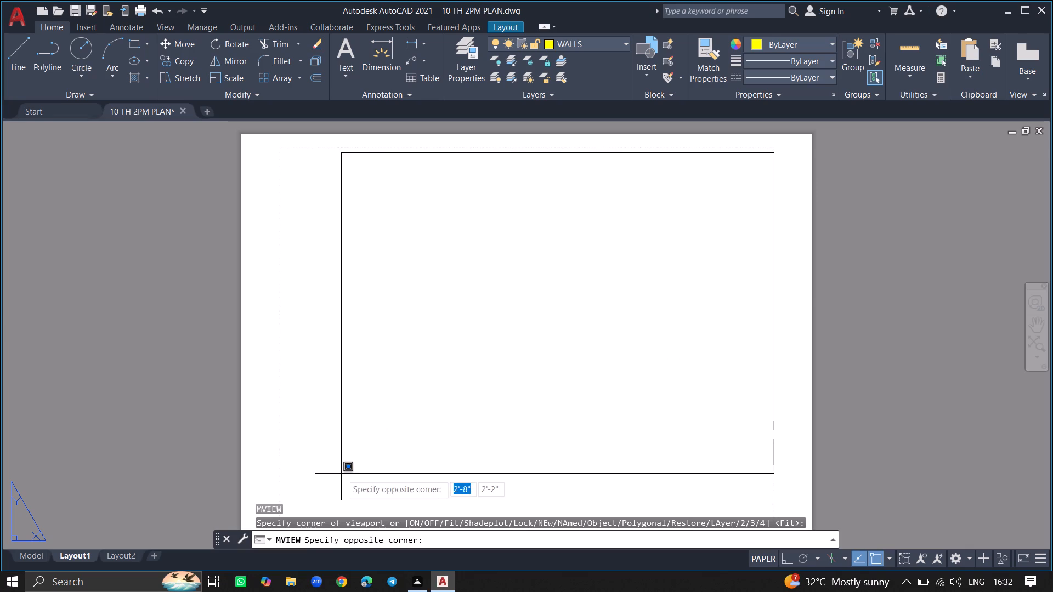
click(256, 511)
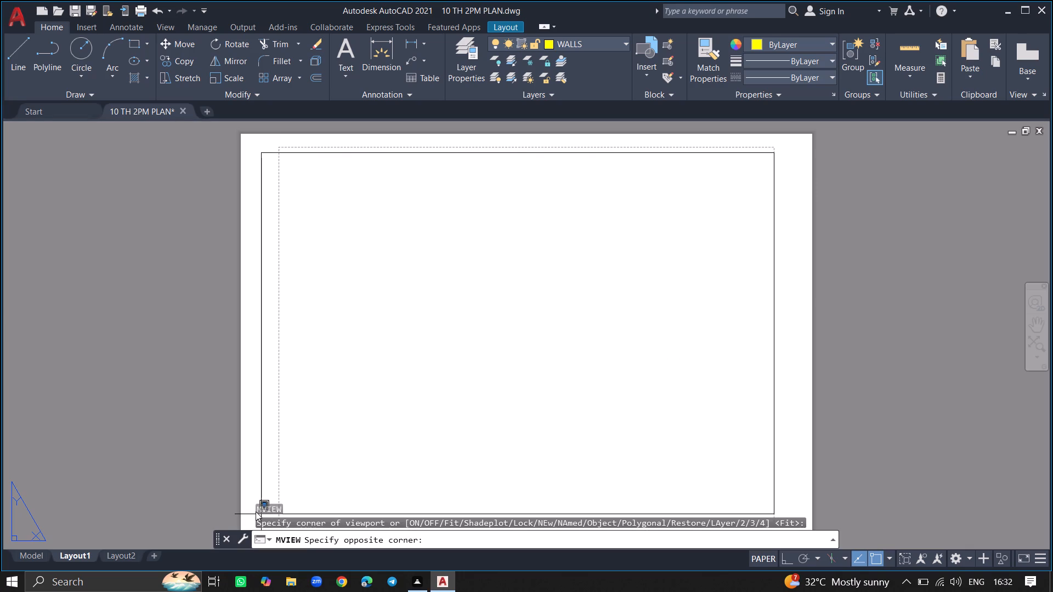
click(252, 509)
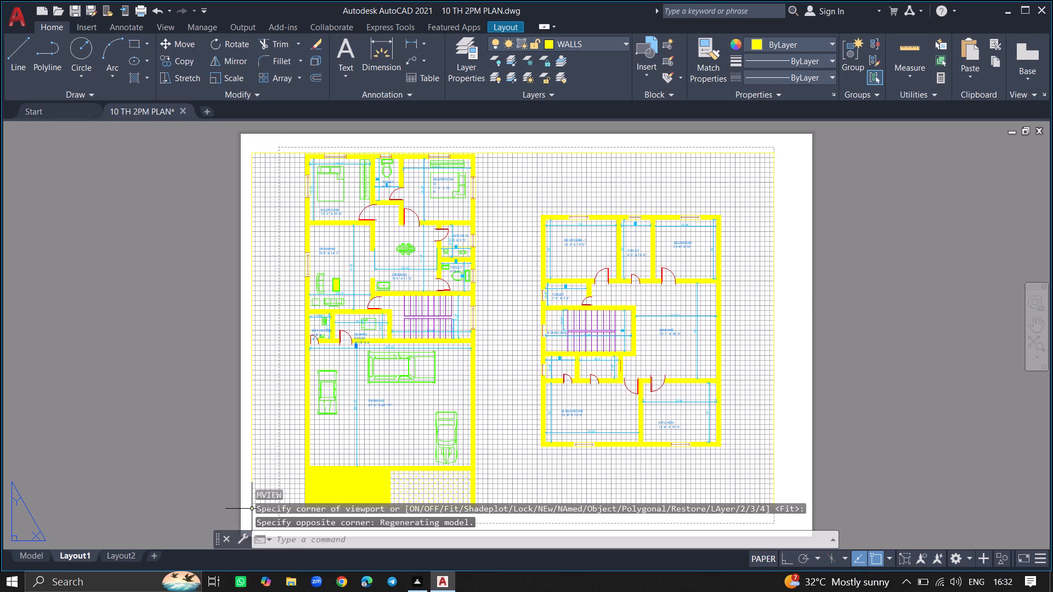
Activate model space inside the Layout1 viewport and turn off its grid display.
double_click(270, 474)
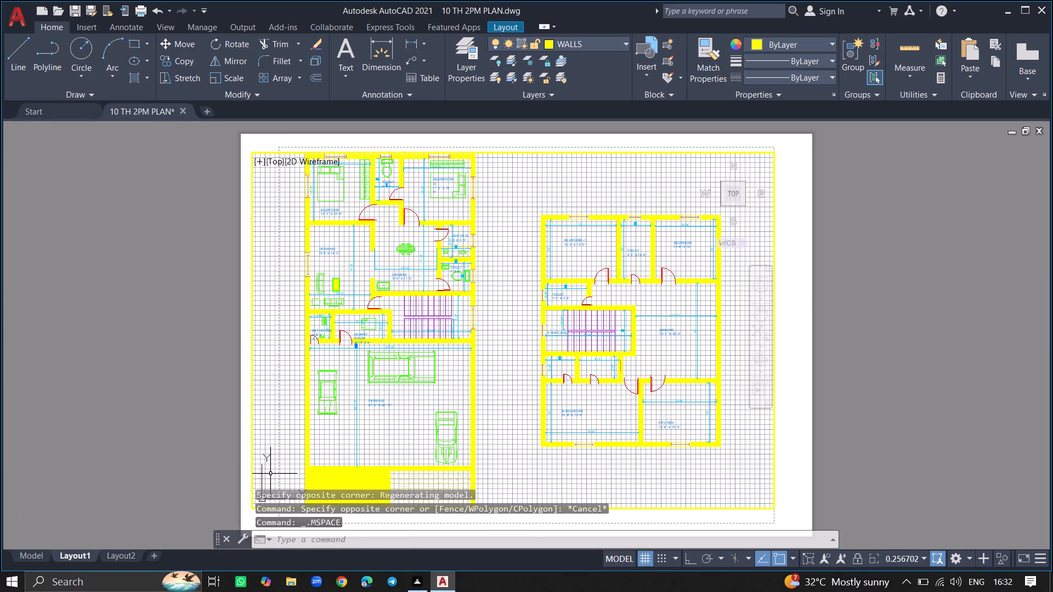
key(F7)
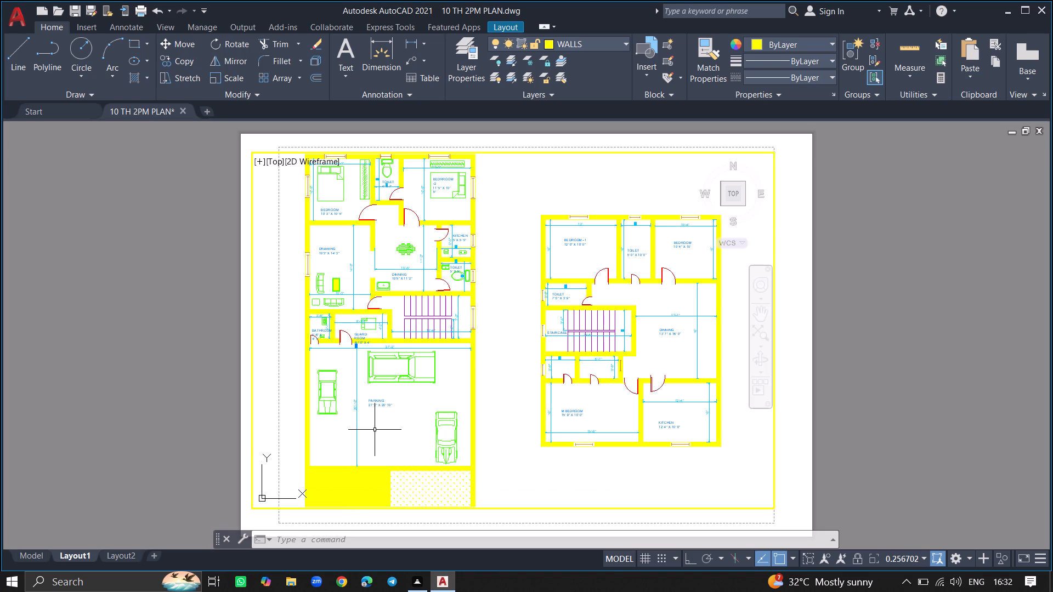
Plot Layout1 with the DWG To PDF.pc3 plotter, saving it to the Desktop as 10 TH 2PM PLAN-Layout1.pdf, and minimize the opened PDF.
key(ctrl+p)
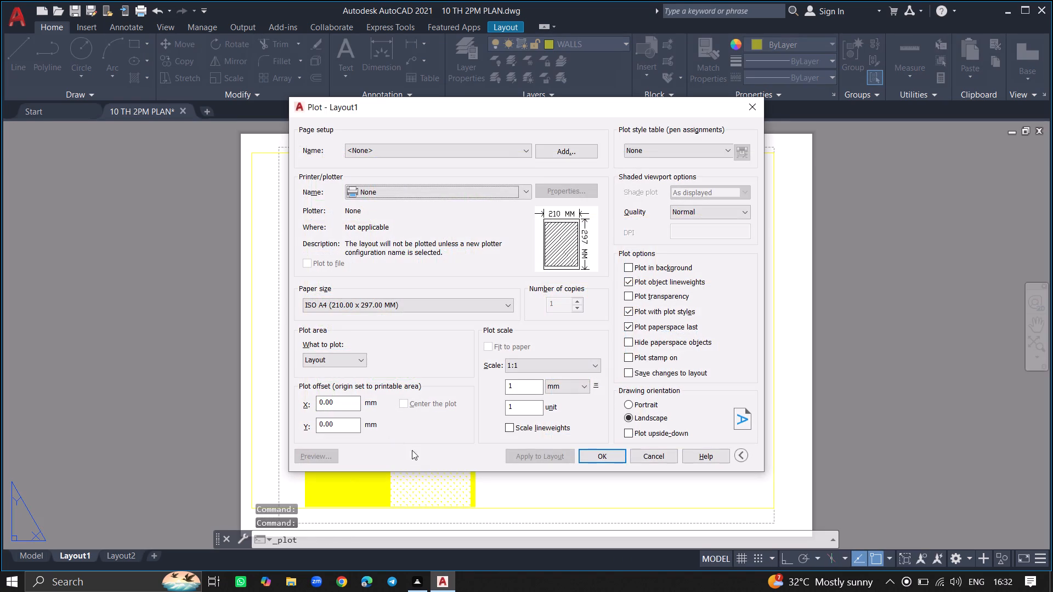
click(591, 452)
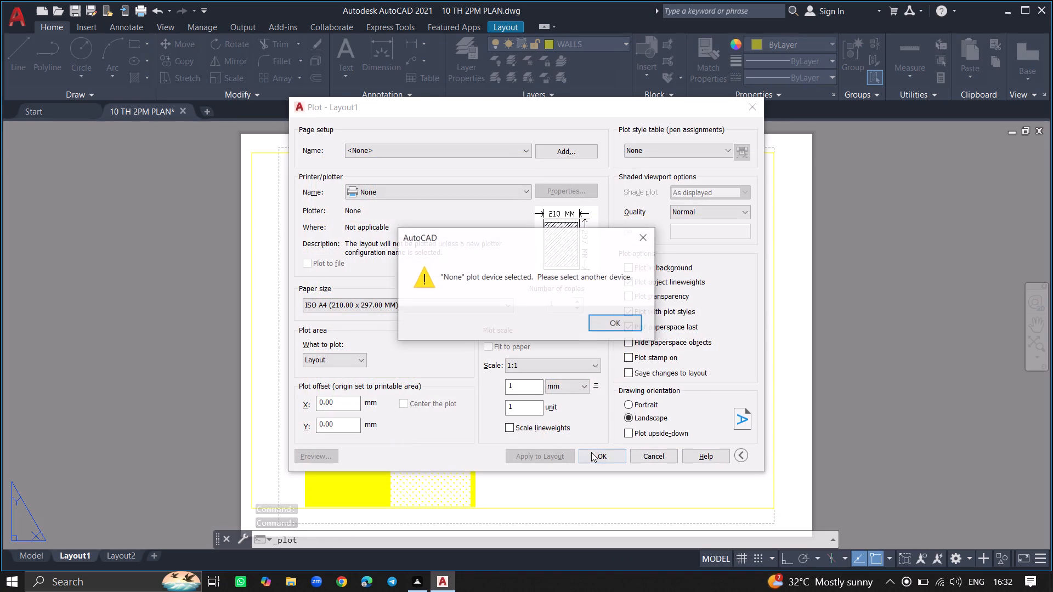
click(650, 239)
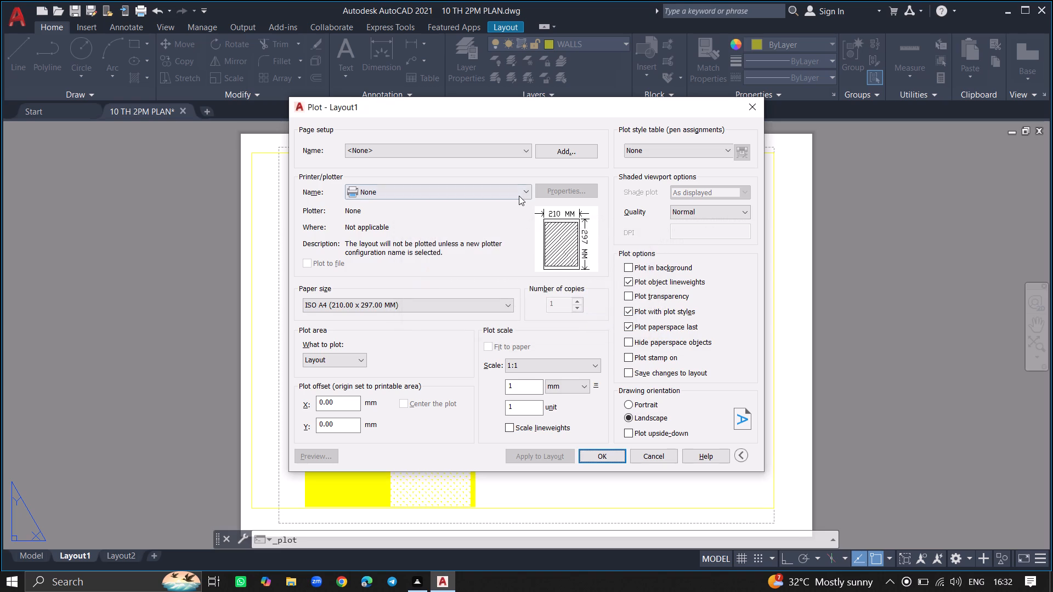
click(518, 196)
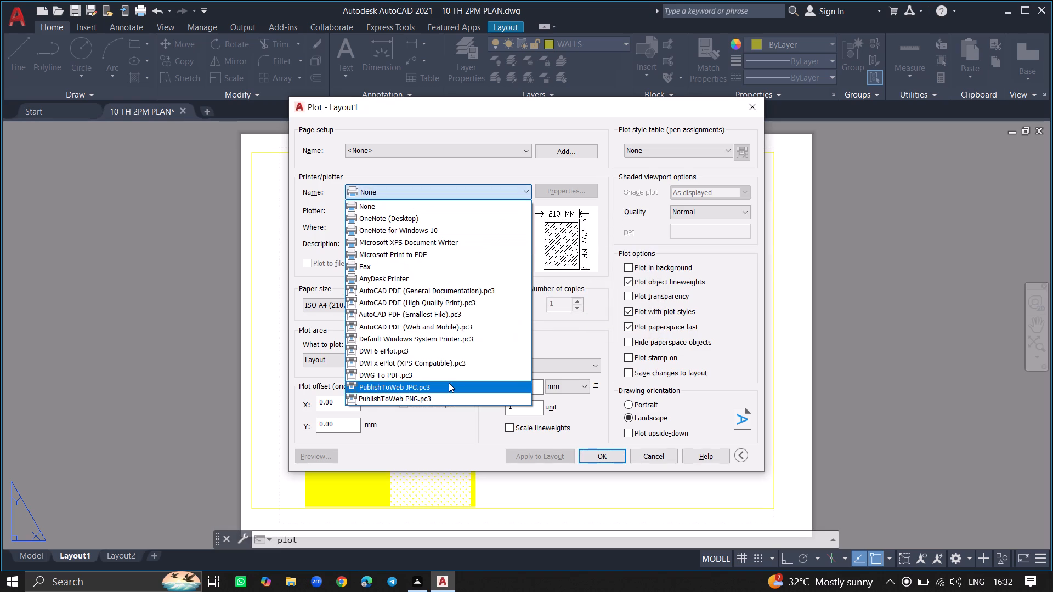
click(448, 375)
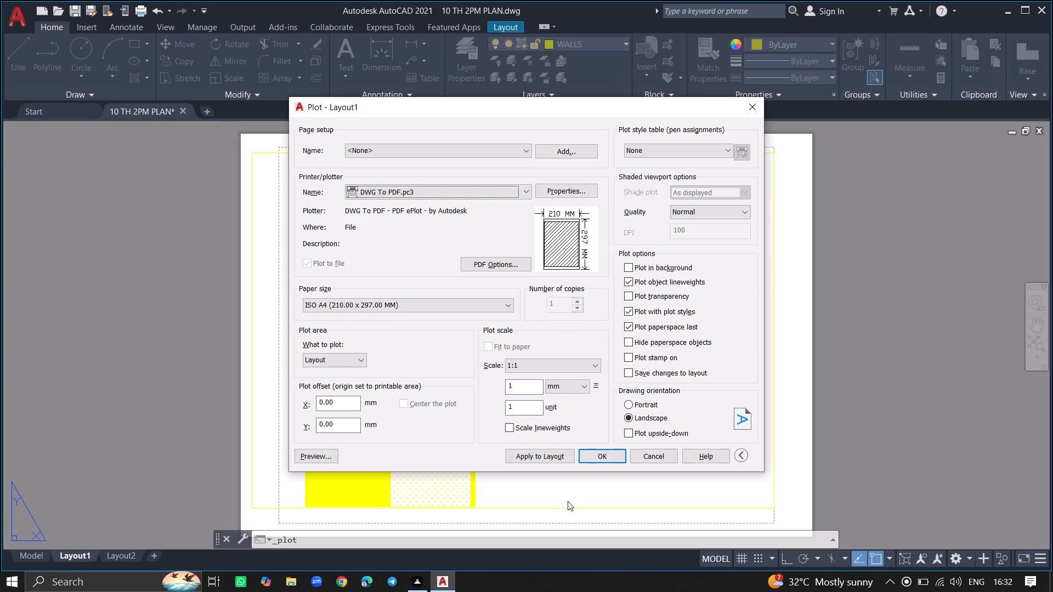
click(597, 456)
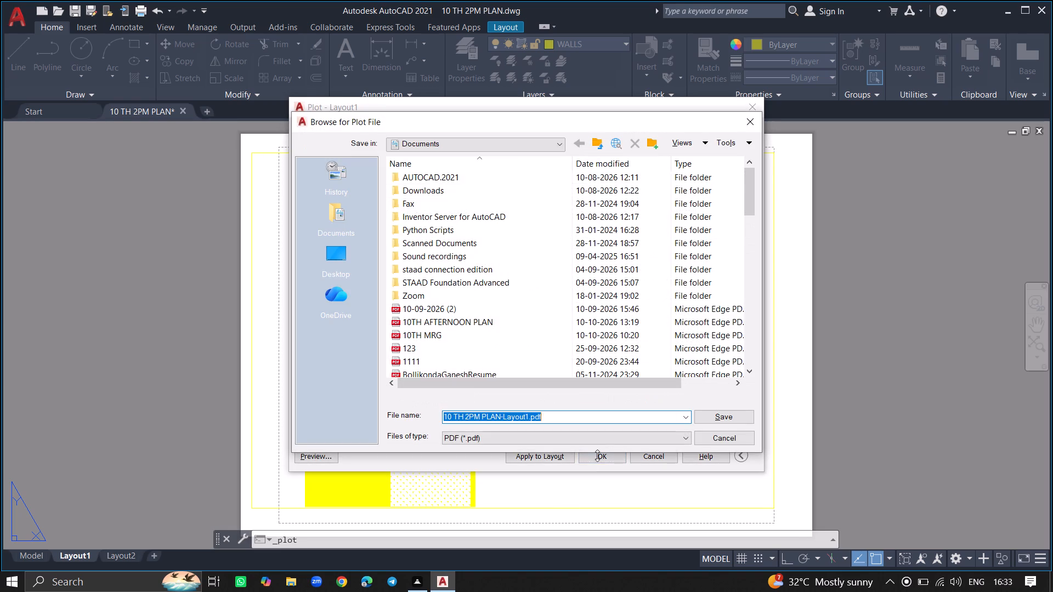
click(328, 264)
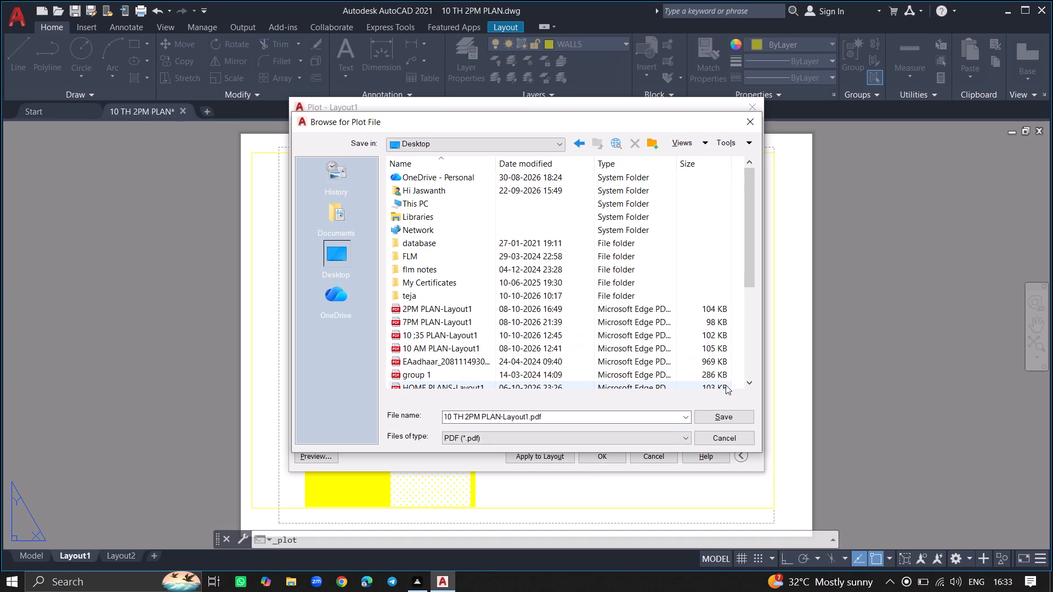
click(724, 413)
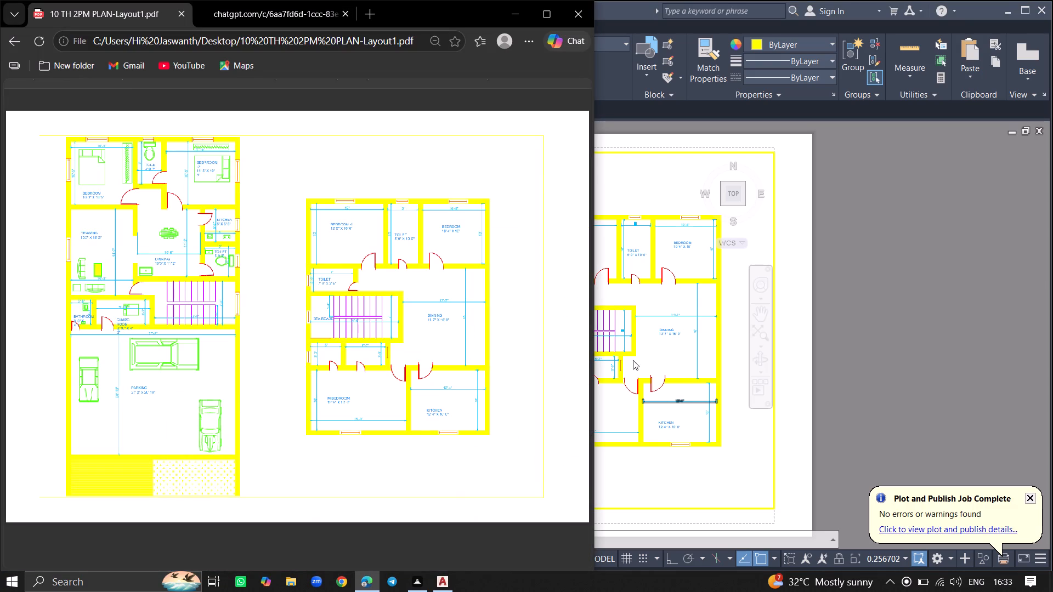
click(515, 9)
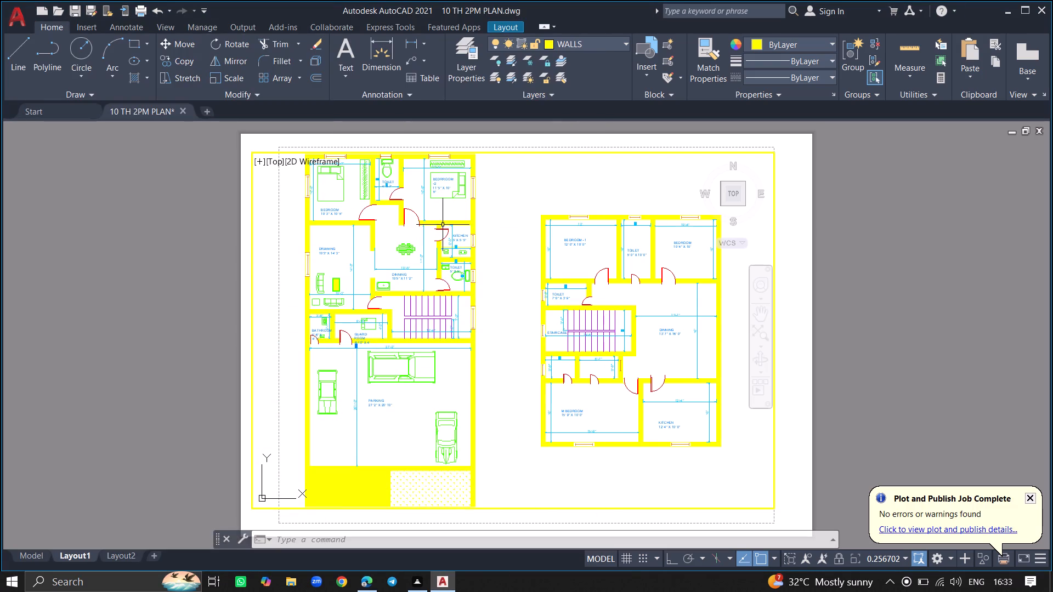